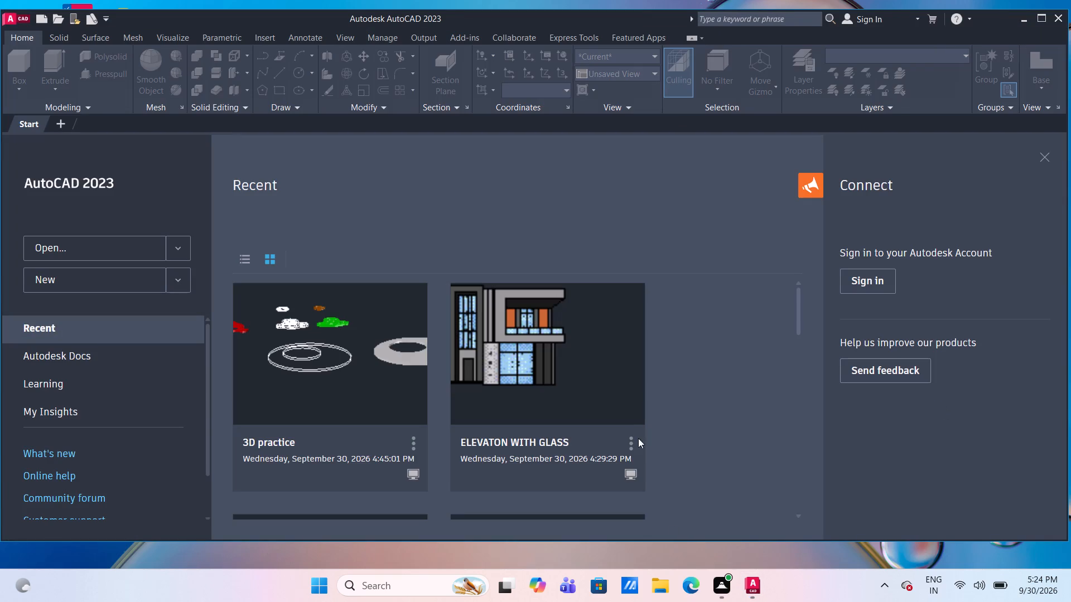
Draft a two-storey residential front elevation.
Start a new drawing from the acad.dwt template.
left_click(94, 282)
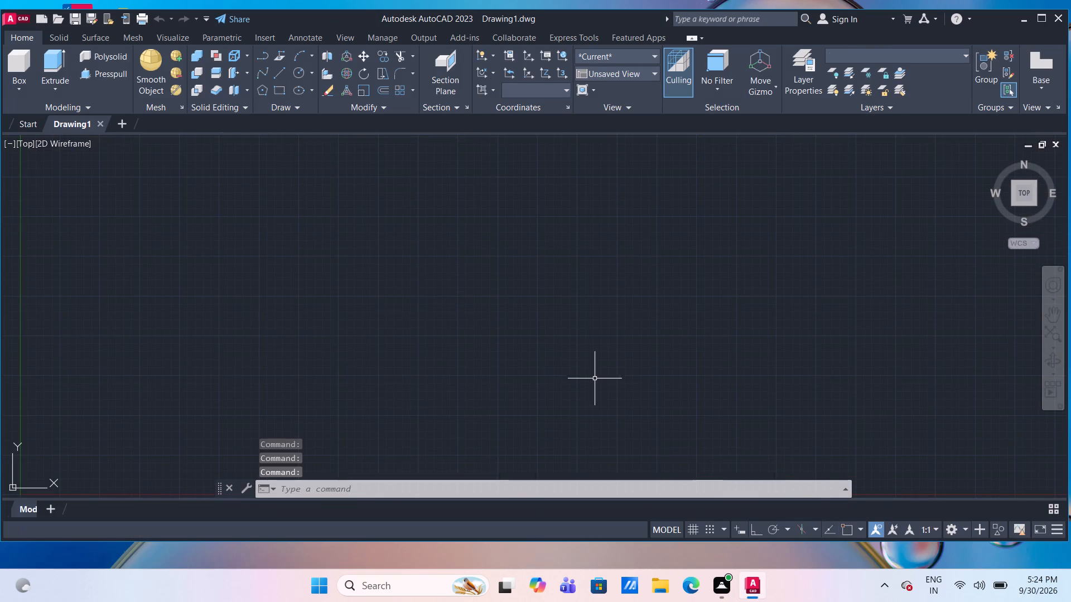
Turn on log file recording for the new drawing with LOGFILEON.
left_click(402, 496)
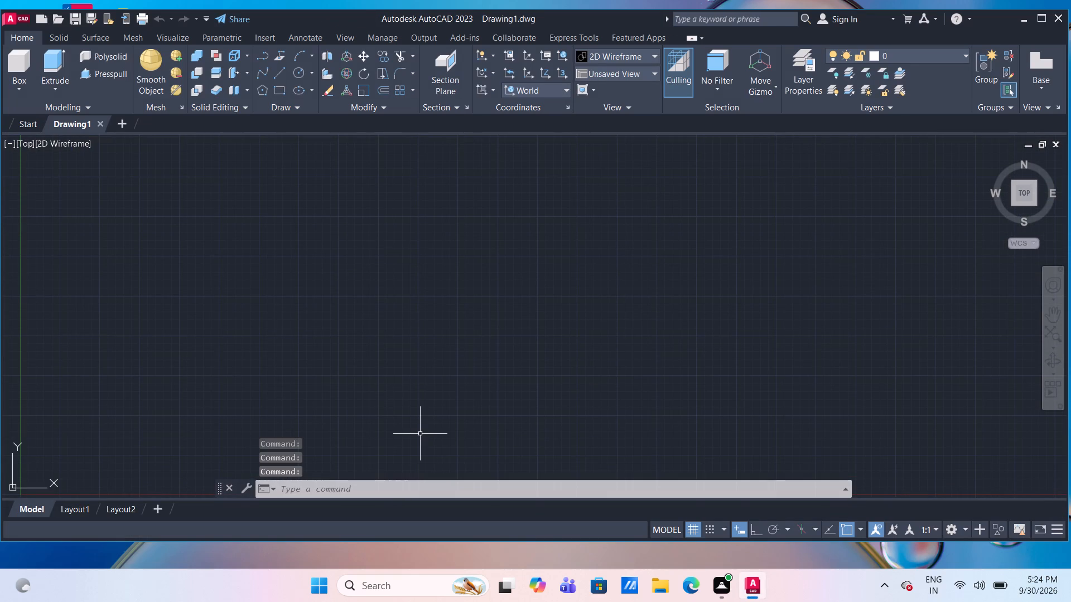
type("LOG")
key("f")
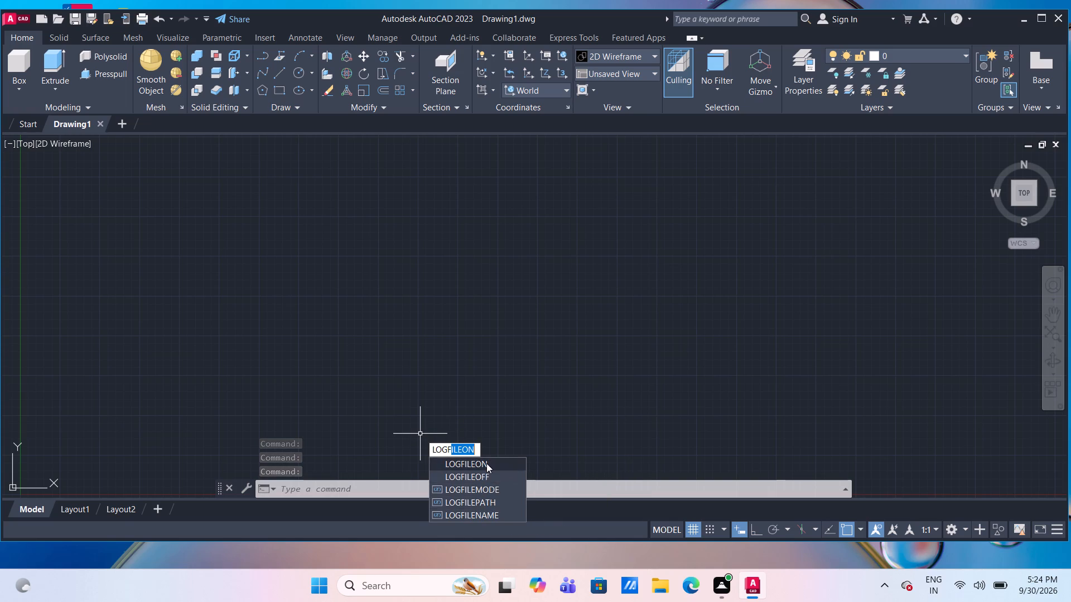
left_click(486, 463)
Configure the drawing units to Engineering length type with a precision of 0'-0".
left_click(431, 491)
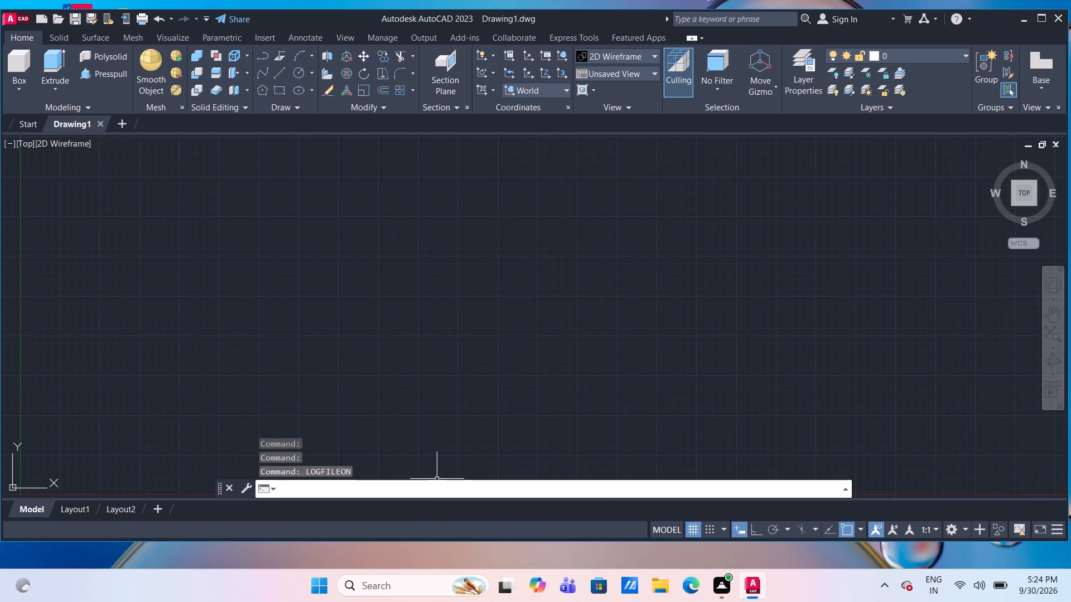
type("UN")
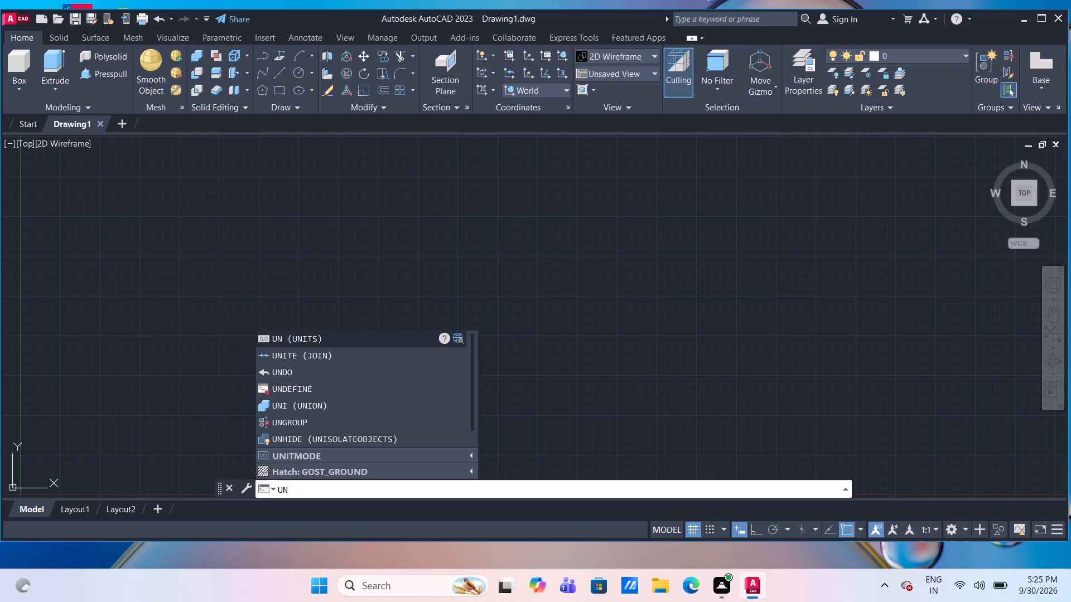
key("Return")
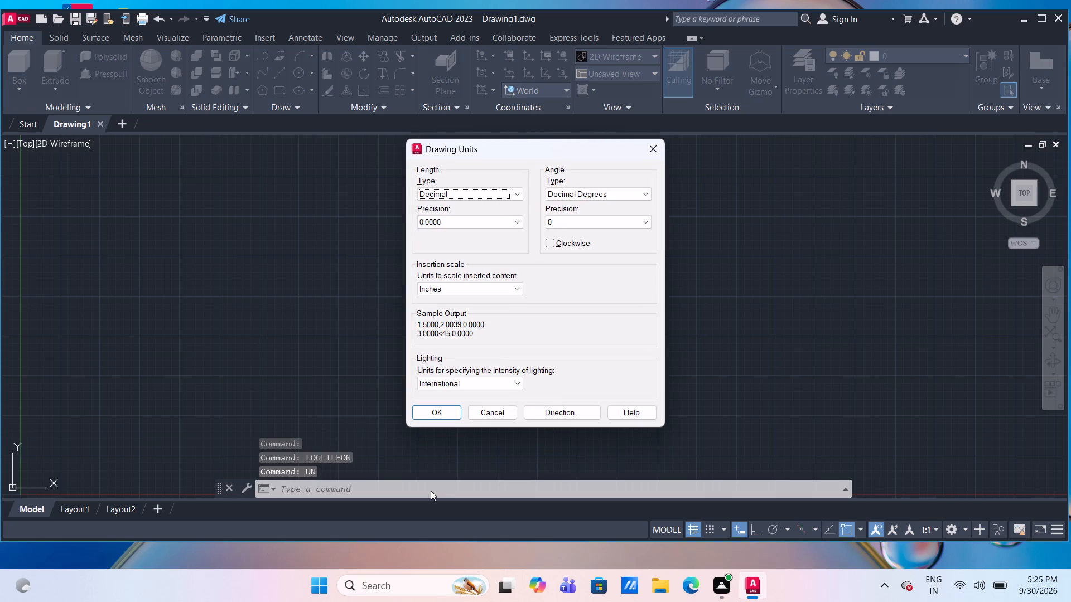
left_click(512, 195)
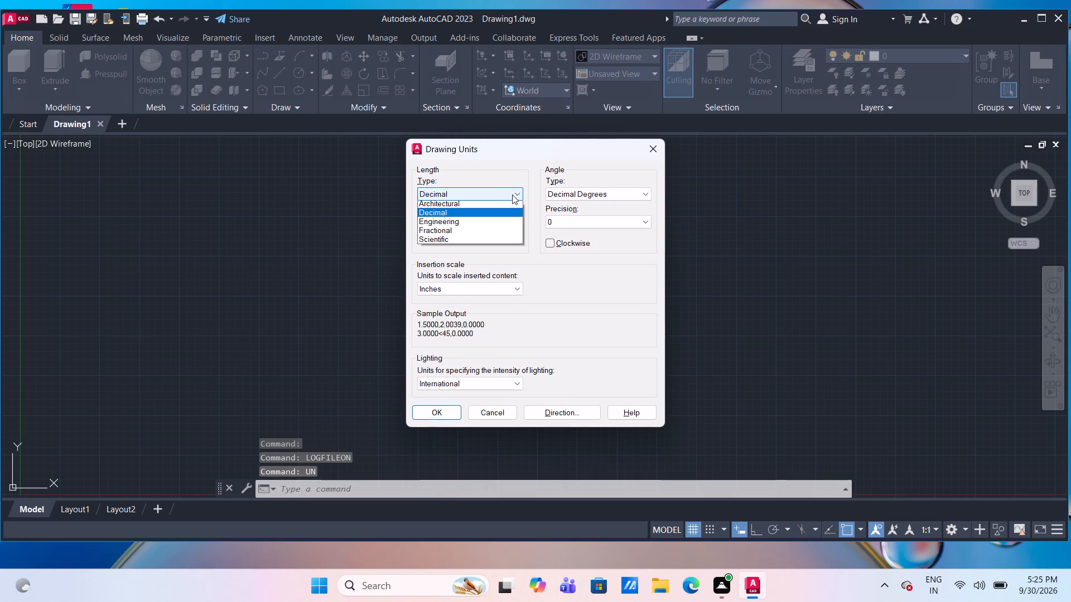
left_click(503, 222)
left_click(503, 222)
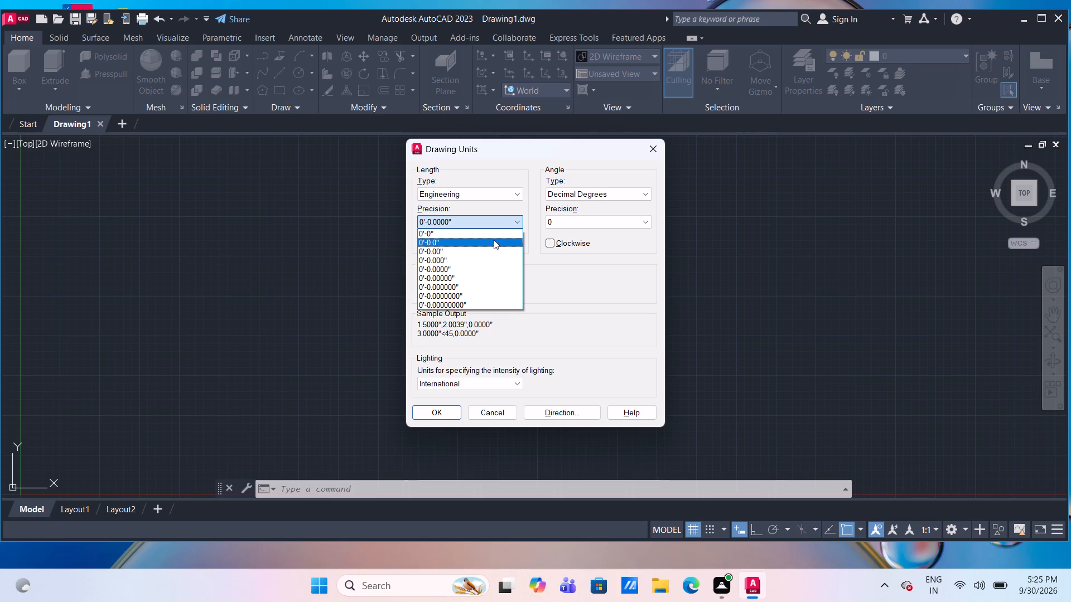
left_click(491, 230)
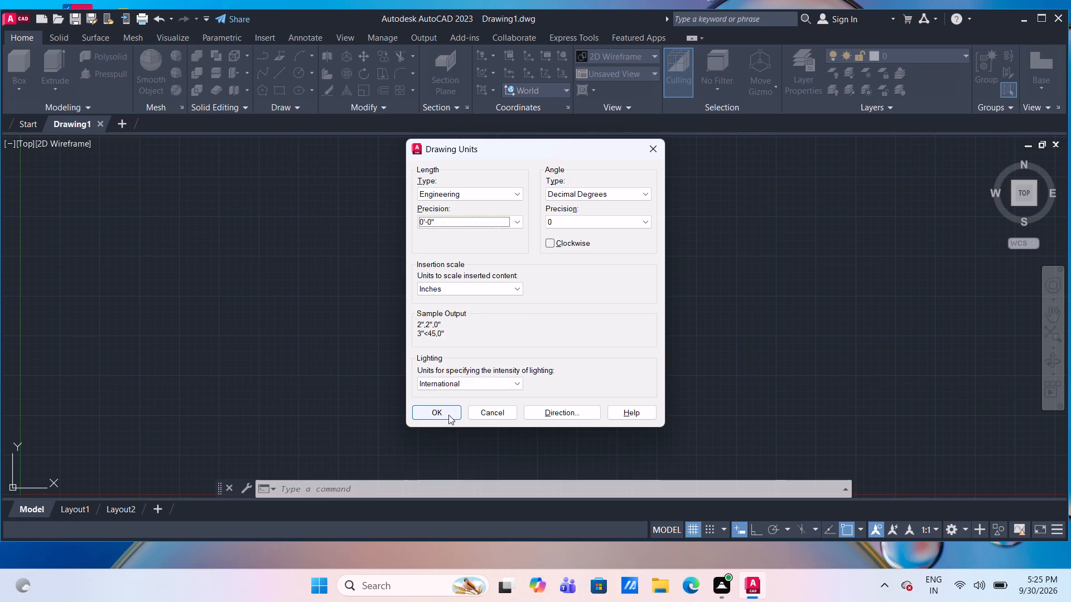
left_click(448, 415)
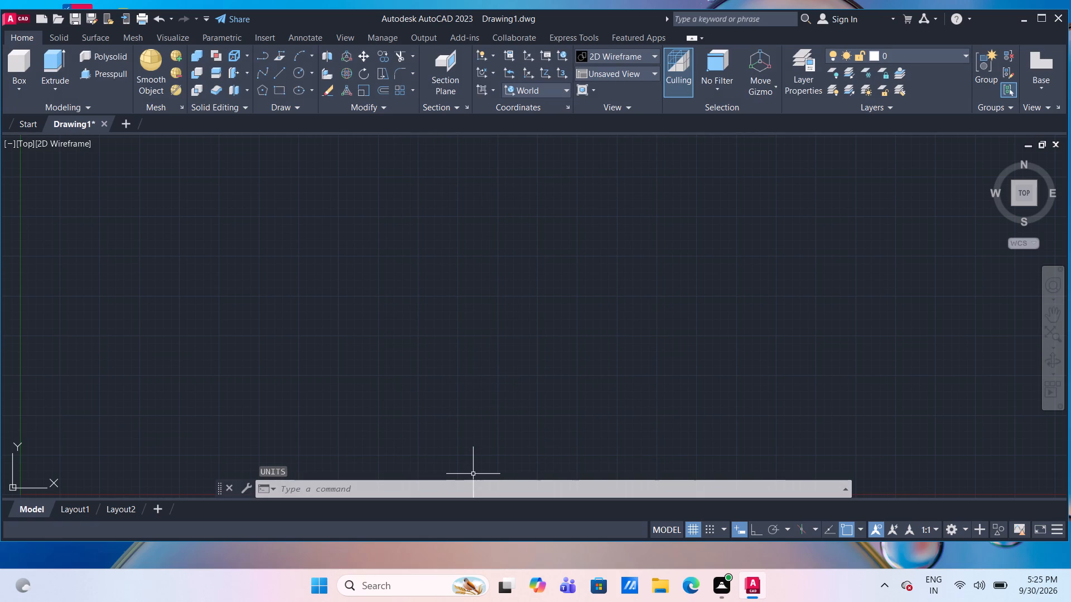
Set the model space limits with the lower corner at 0,0 and the upper corner at 30',50'.
left_click(470, 488)
type("LIM")
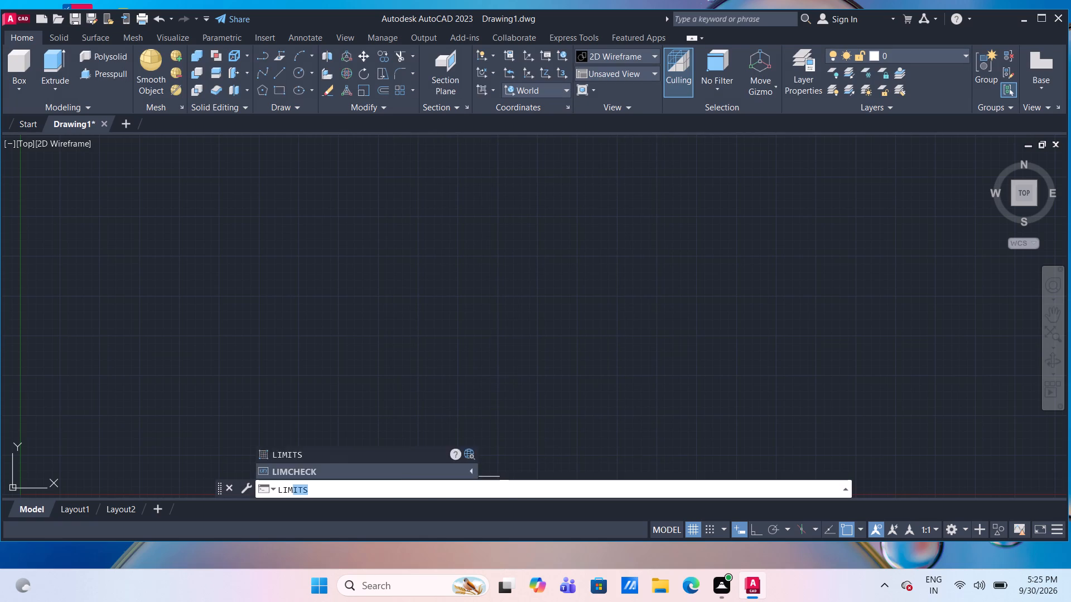
key("Return")
type("0.")
key("BackSpace")
key("comma")
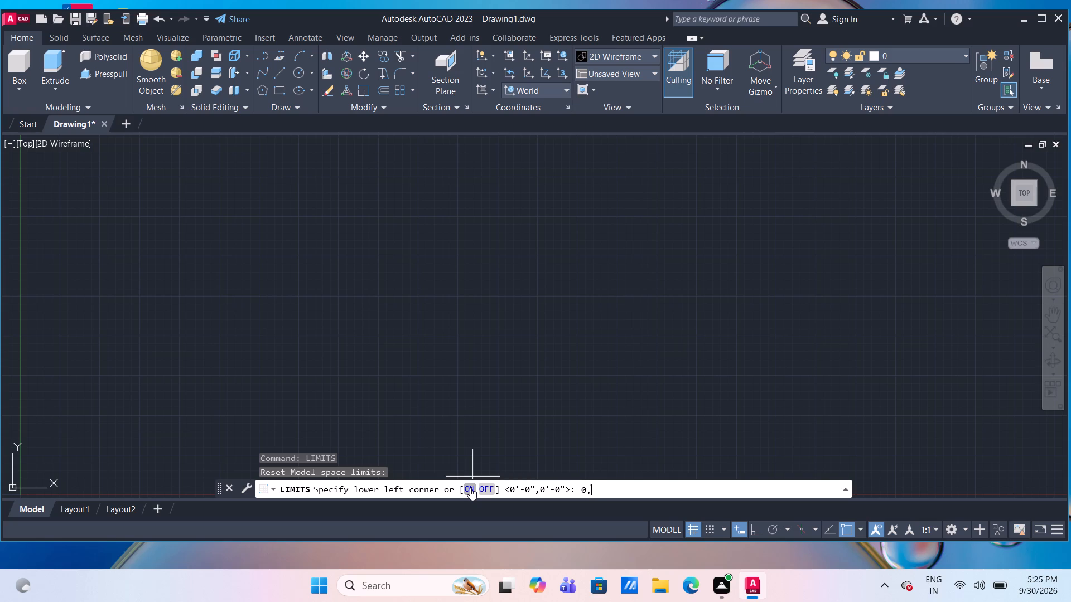
key("0")
key("Return")
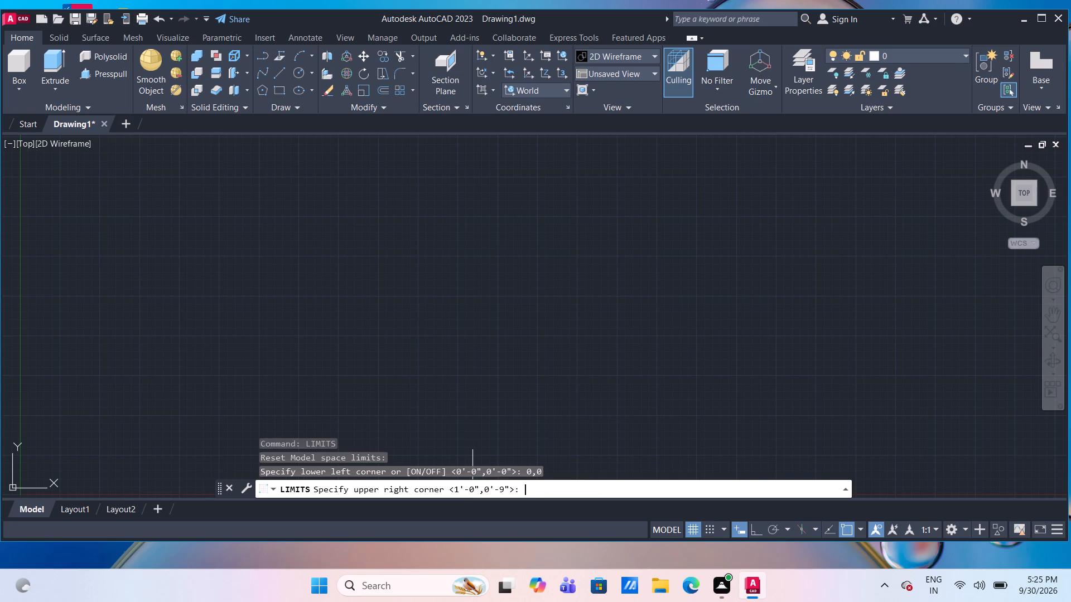
type("50")
type("',50'")
key("BackSpace")
key("BackSpace")
key("BackSpace")
key("BackSpace")
key("BackSpace")
key("BackSpace")
key("BackSpace")
type("30'")
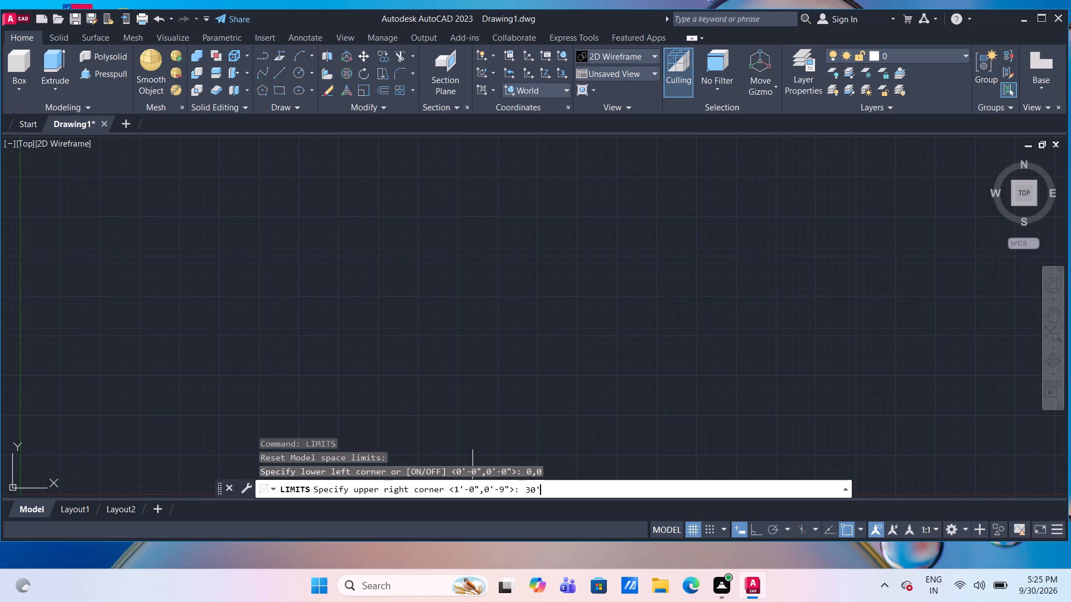
key("comma")
type("50'")
key("Return")
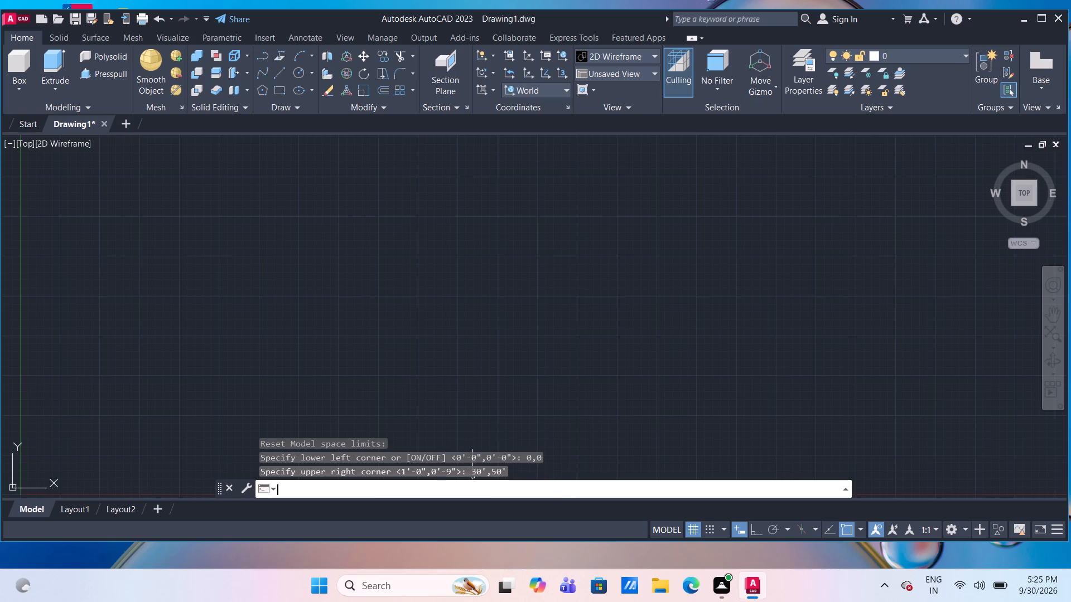
key("z")
key("Return")
key("a")
key("Return")
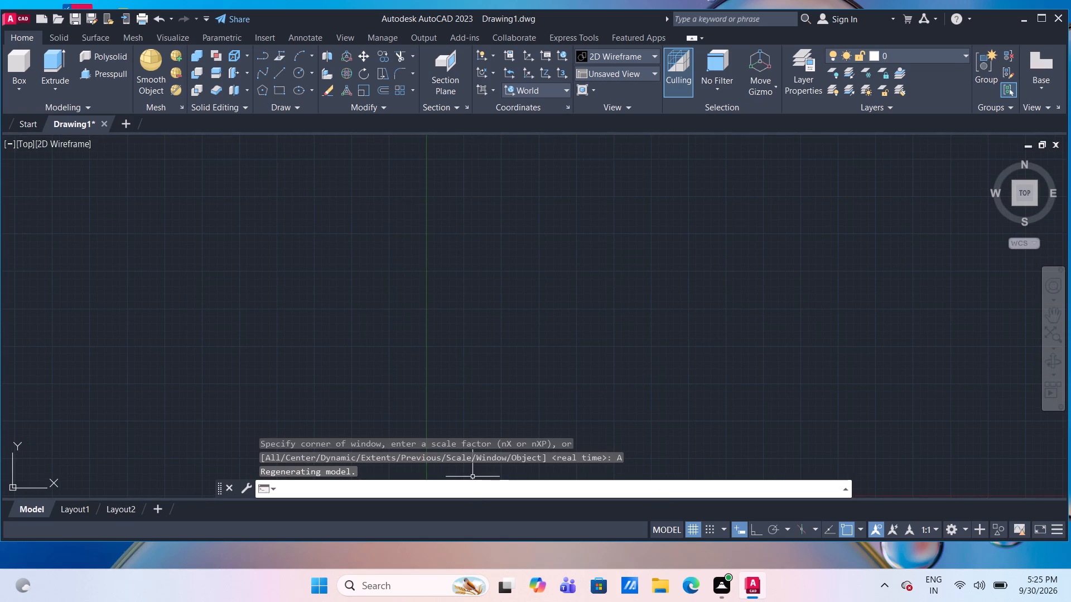
Modify the Standard dimension style's primary units to Engineering format with a precision of 0'-0".
key("d")
key("Return")
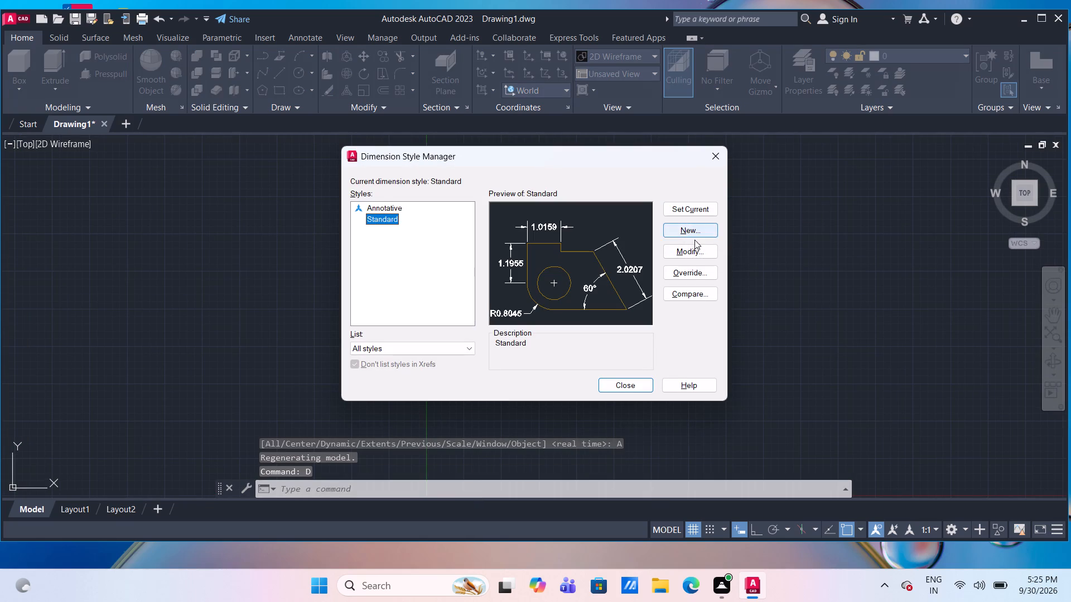
left_click(696, 250)
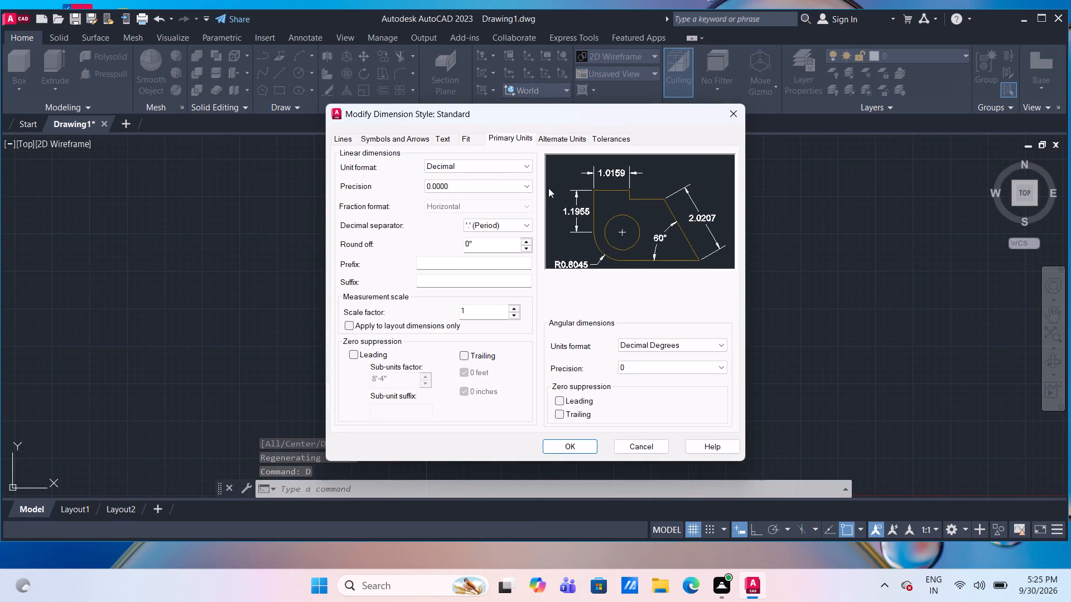
left_click(499, 165)
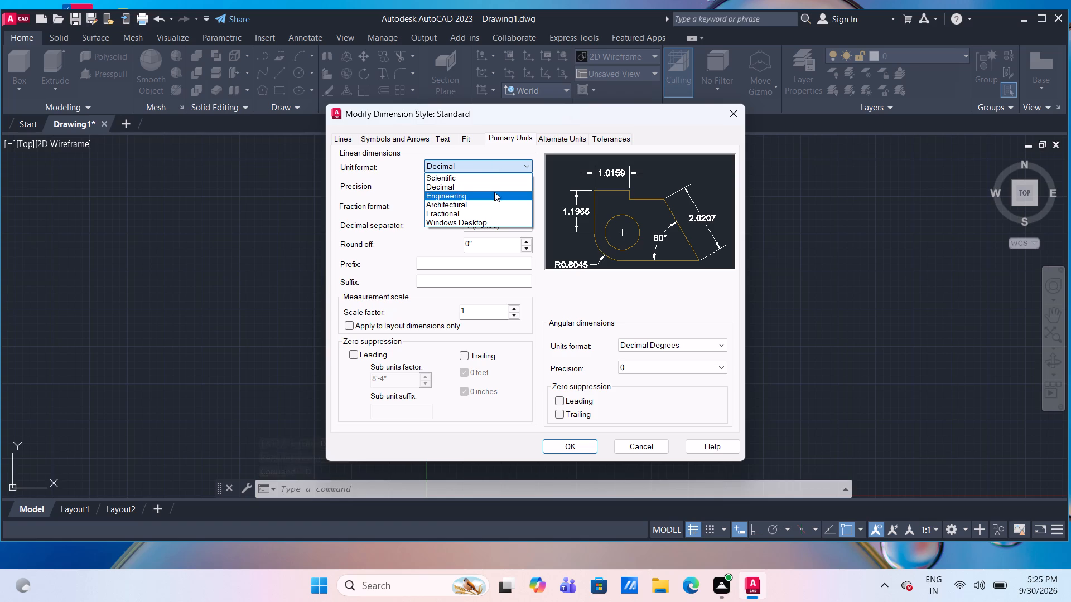
left_click(494, 193)
left_click(497, 183)
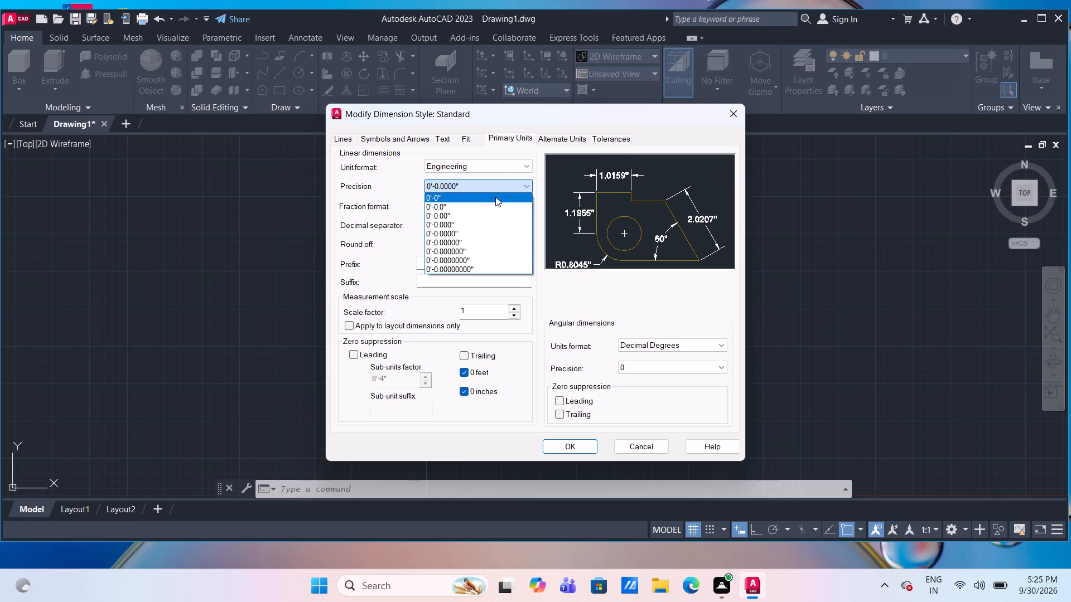
left_click(495, 197)
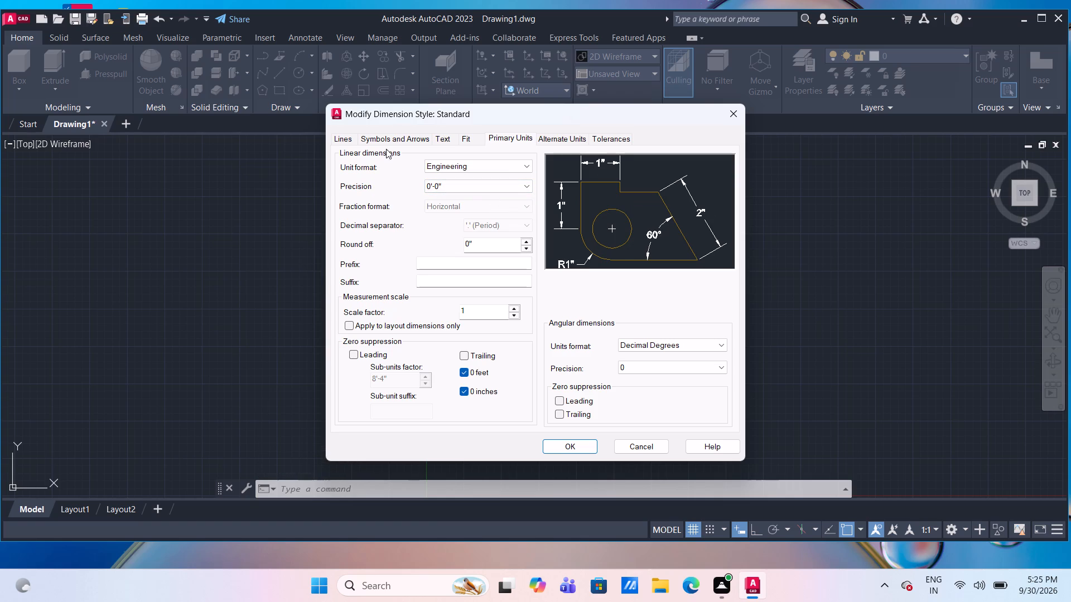
Set the Standard dimension style's arrow size to 5".
left_click(394, 138)
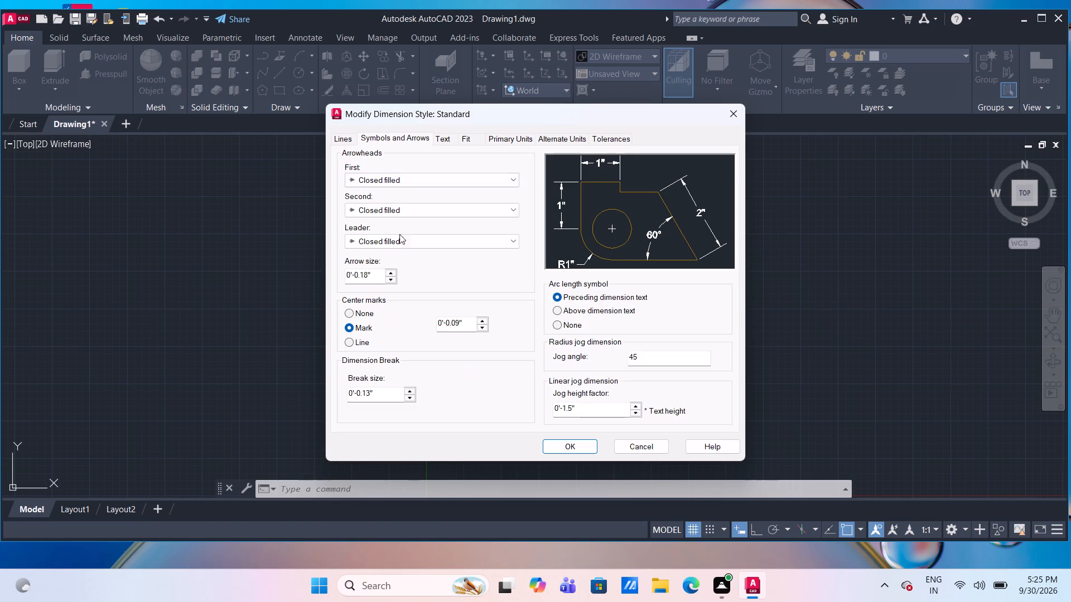
left_click_drag(371, 279, 344, 272)
type("5\"")
key("Return")
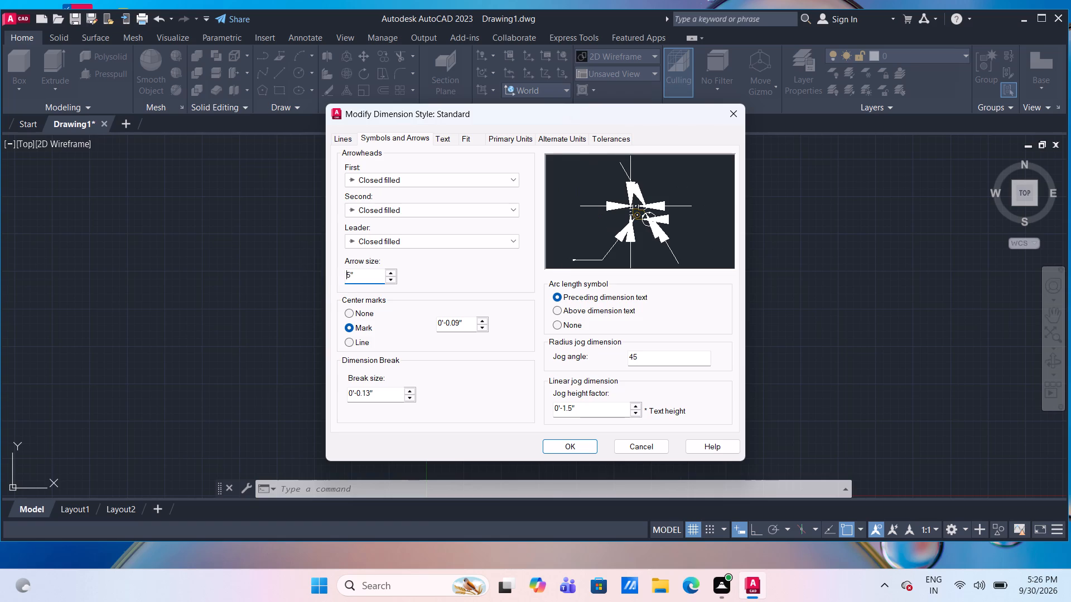
Set the Standard dimension style's text height to 8", save the style changes and make Standard the current style.
left_click(446, 140)
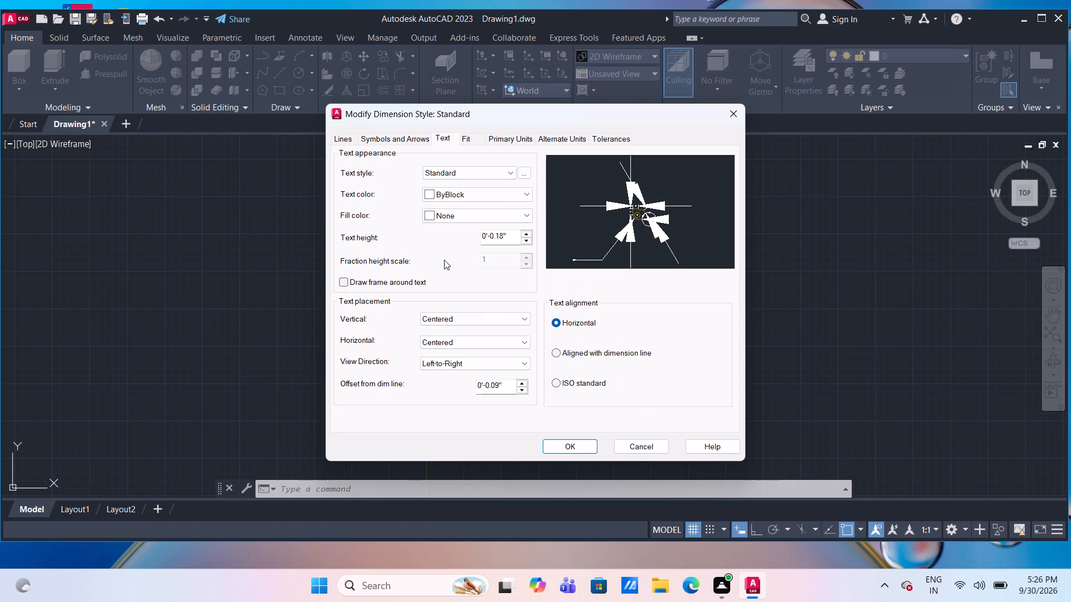
left_click_drag(514, 239, 464, 230)
type("8\"")
key("Return")
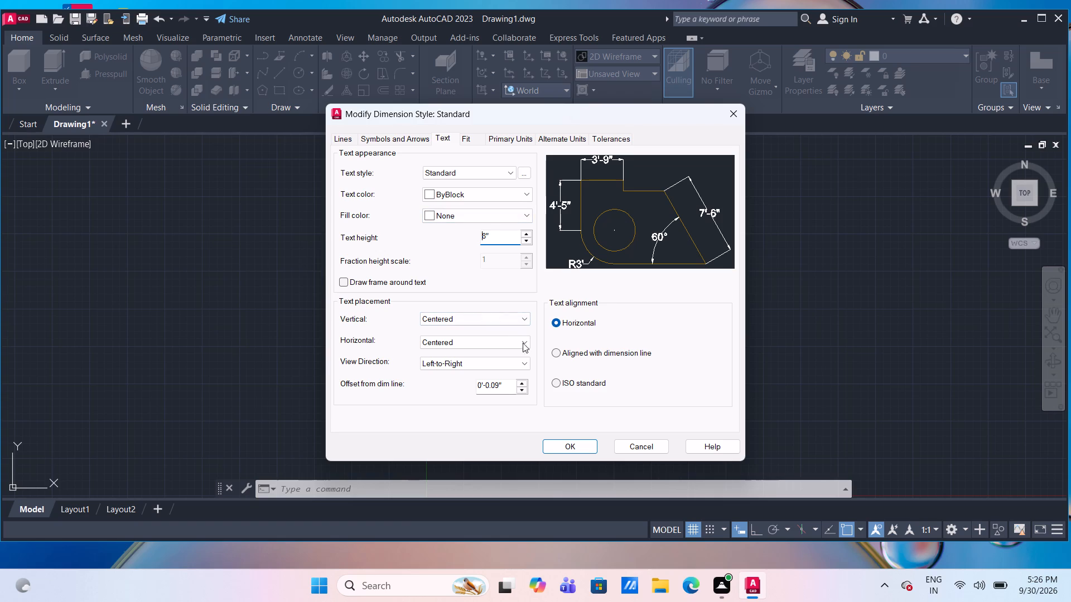
left_click(568, 446)
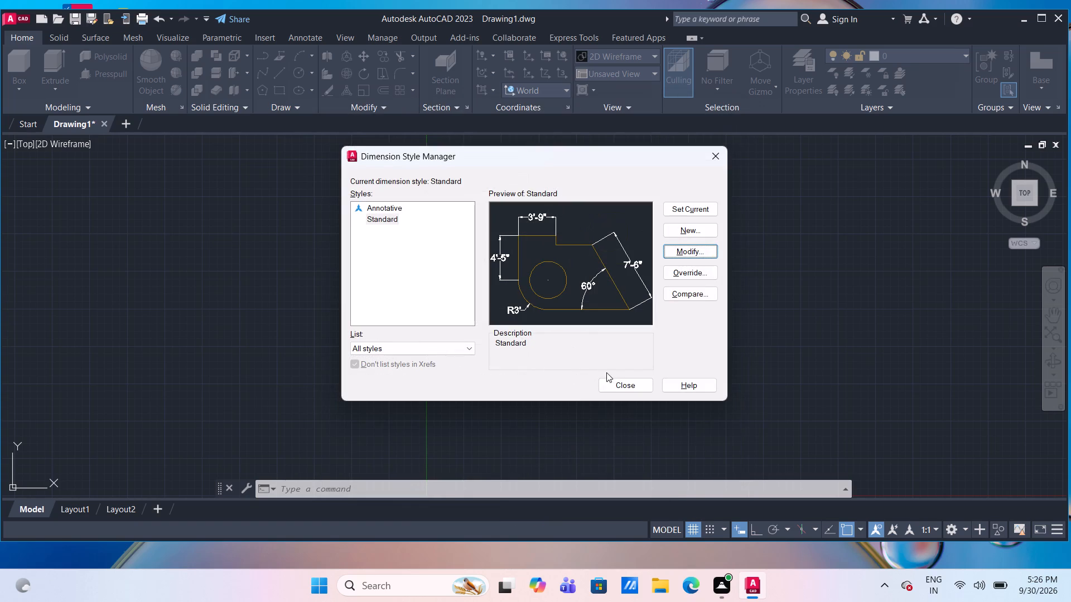
left_click(705, 207)
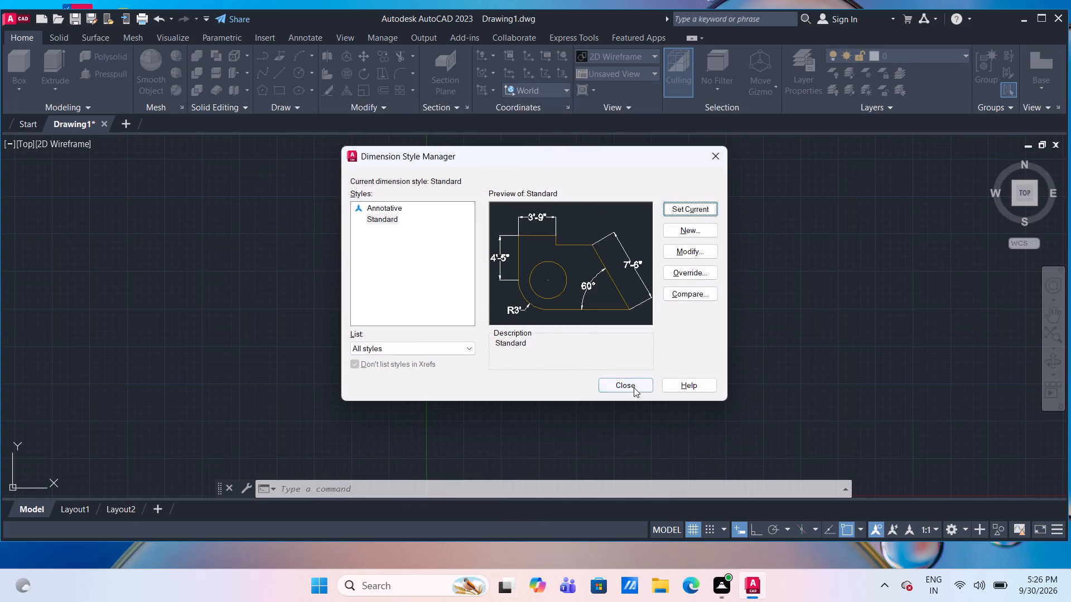
left_click(634, 387)
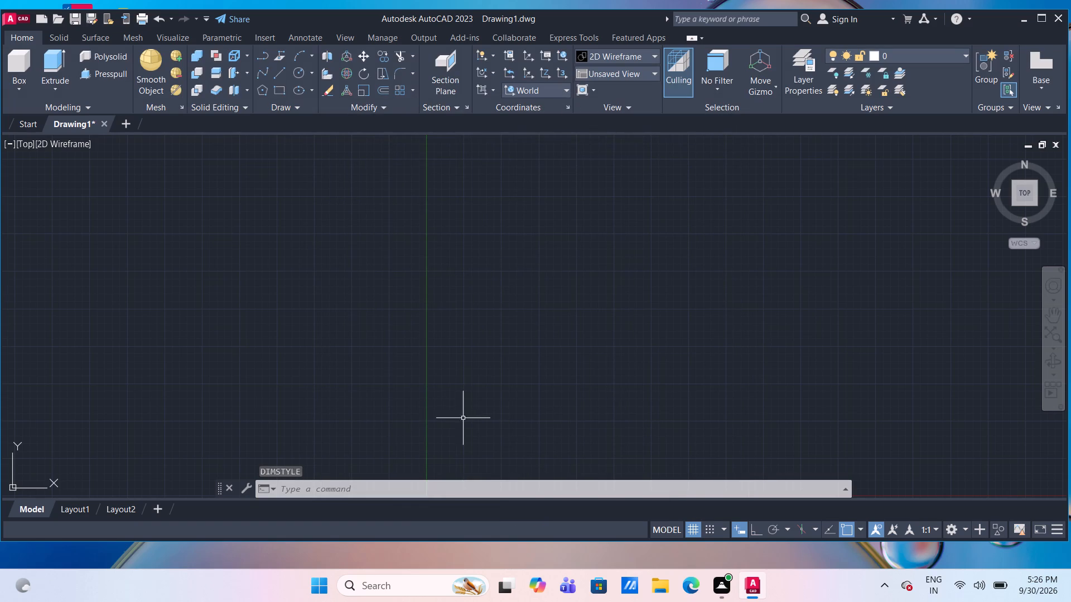
Switch the workspace from 3D Modeling to Drafting & Annotation and maximize the application window.
scroll(503, 409, "down", 1)
middle_click_drag(501, 394, 406, 371)
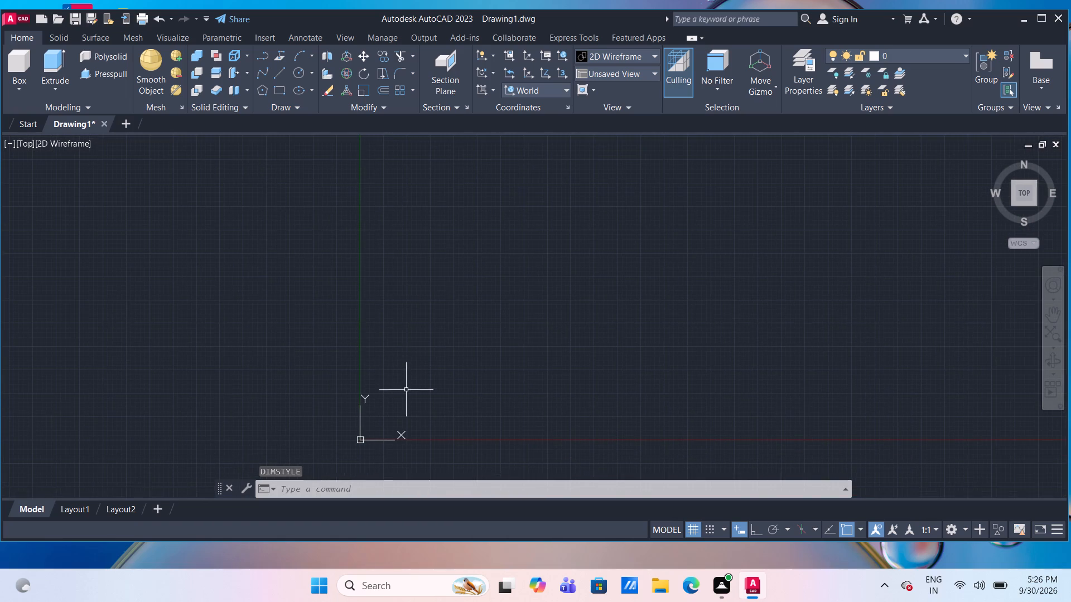
scroll(407, 390, "up", 1)
middle_click_drag(404, 378, 377, 360)
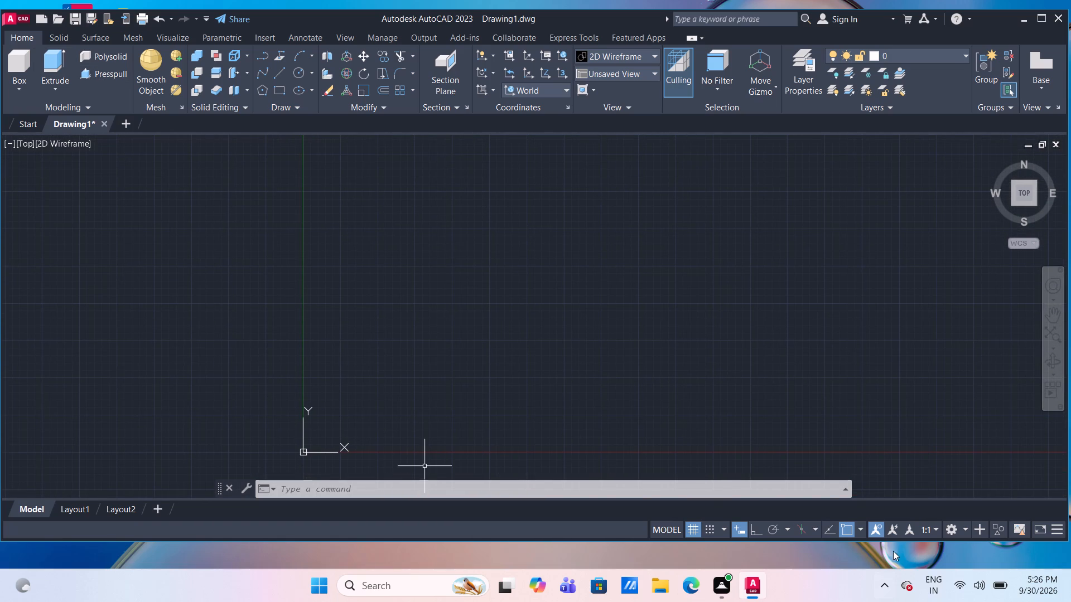
left_click(958, 530)
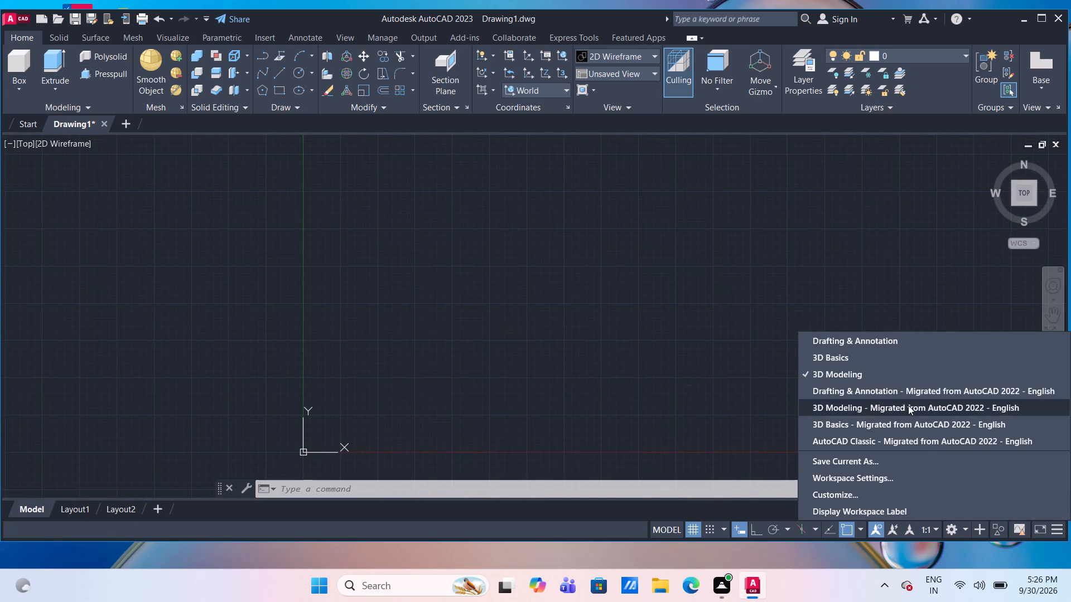
left_click(891, 342)
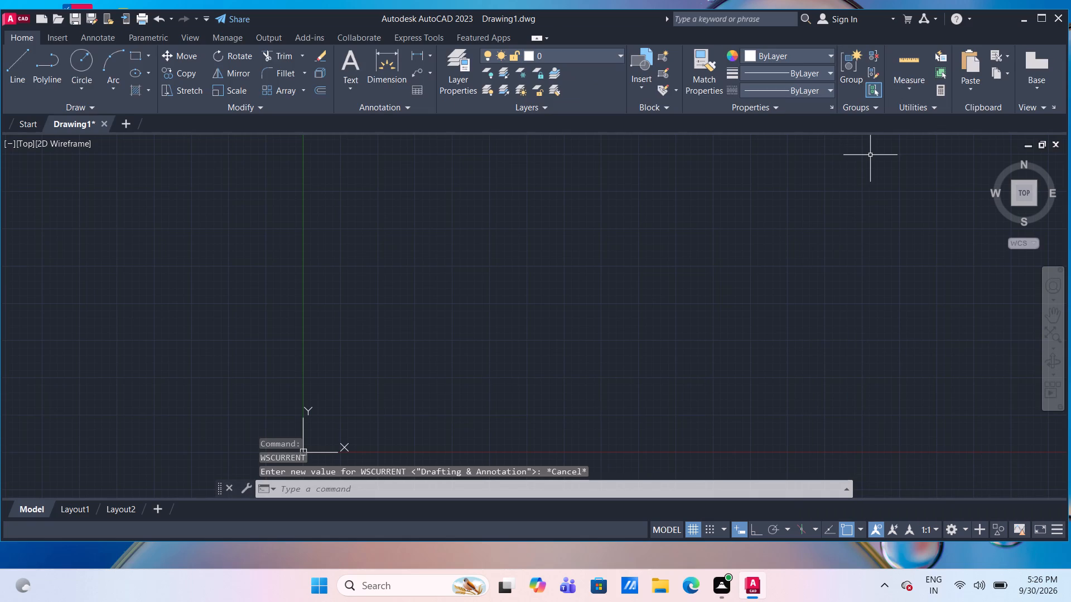
left_click(1039, 19)
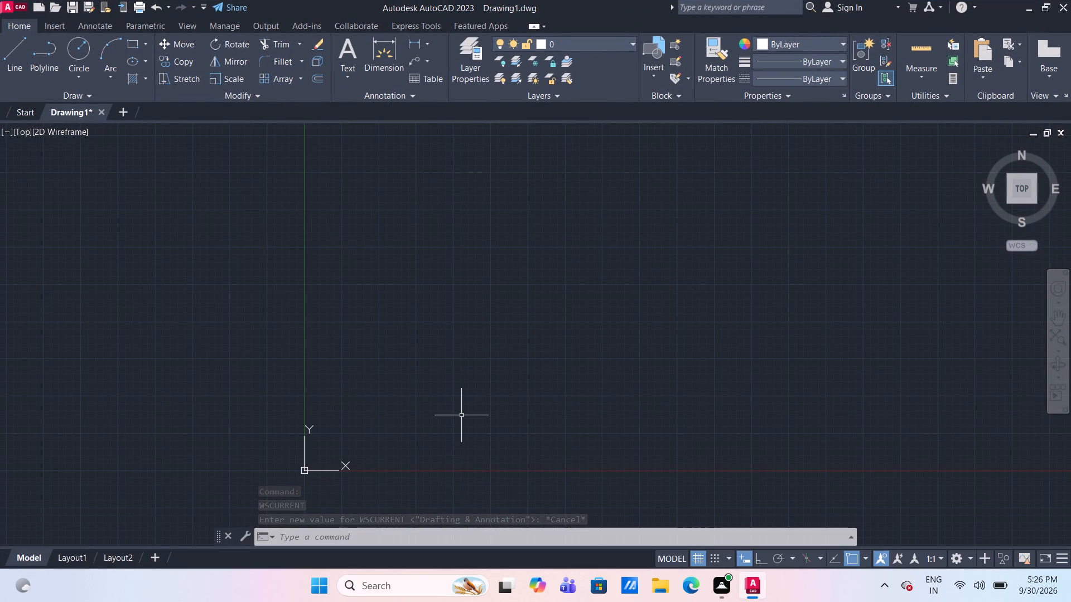
With Ortho on, draw connected lines starting near the origin: 25' horizontally to the right, followed by 50' vertically upward.
key("l")
key("Return")
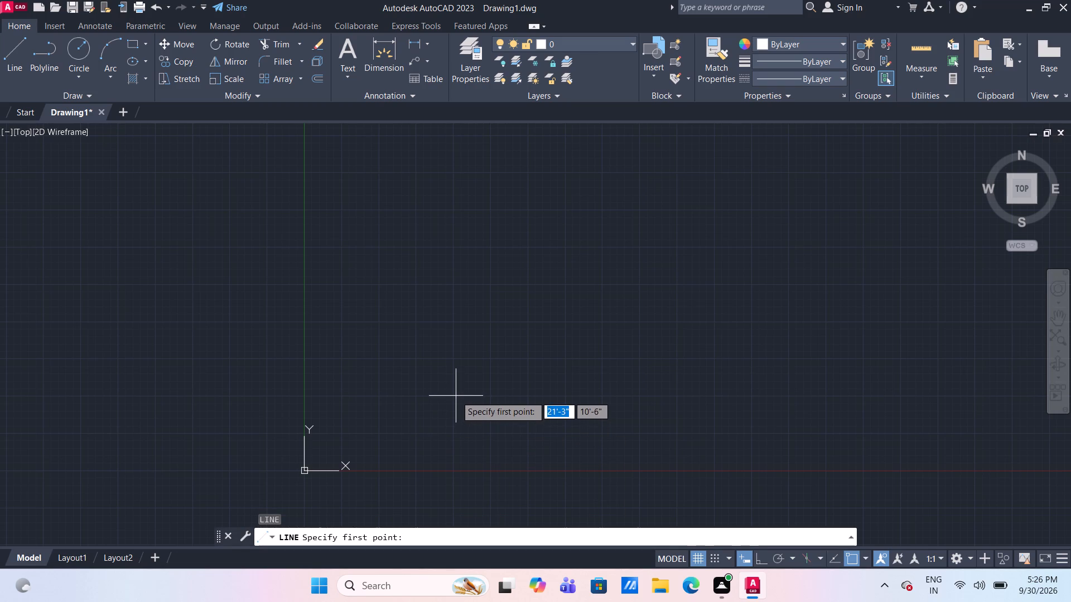
left_click(453, 395)
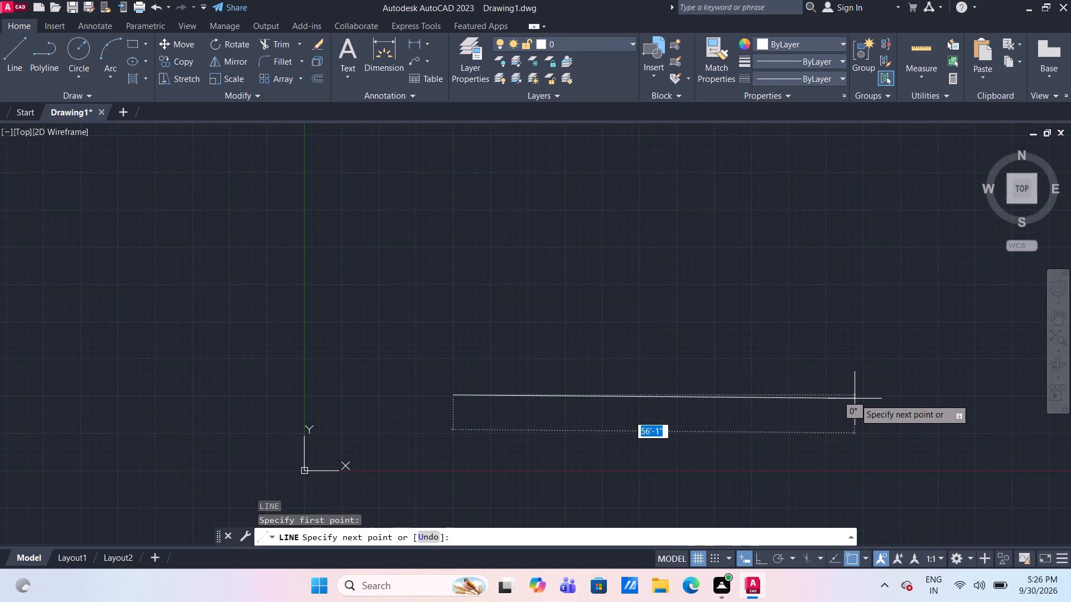
key("F8")
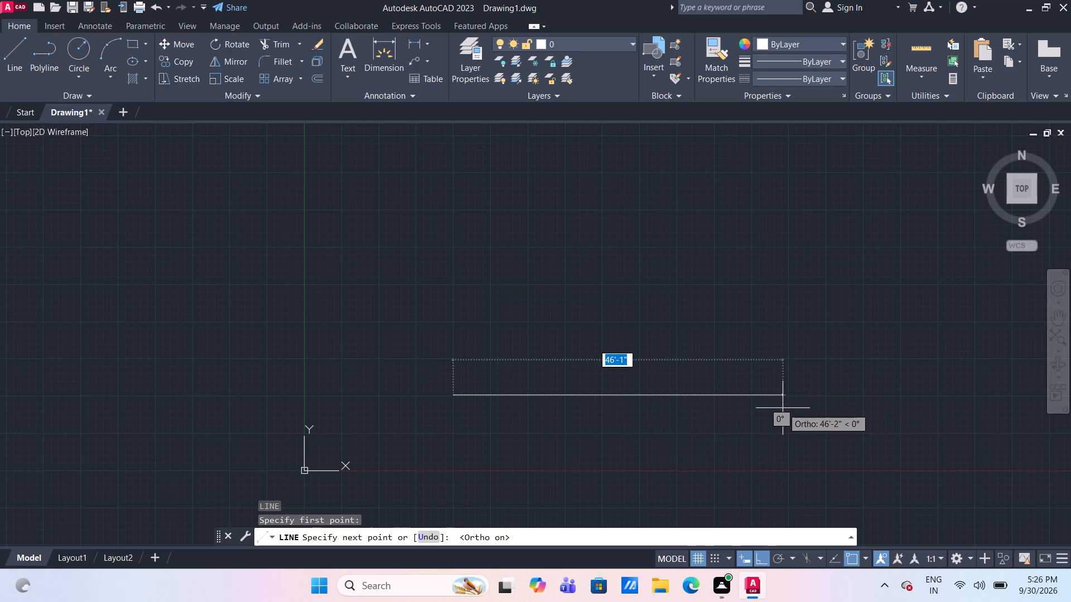
type("30")
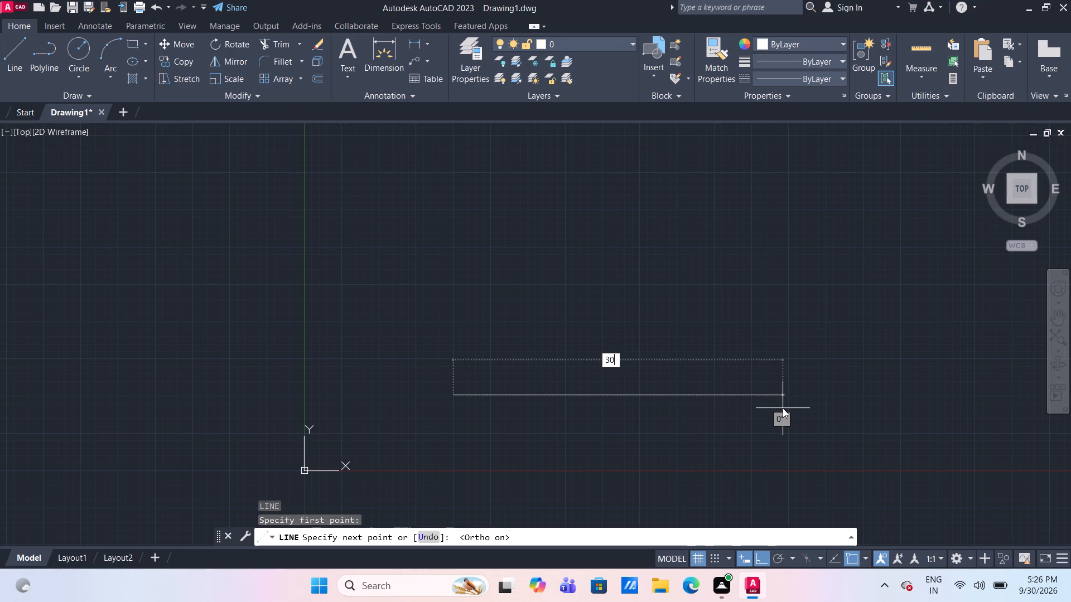
key("BackSpace")
key("BackSpace")
type("25")
key("apostrophe")
key("Return")
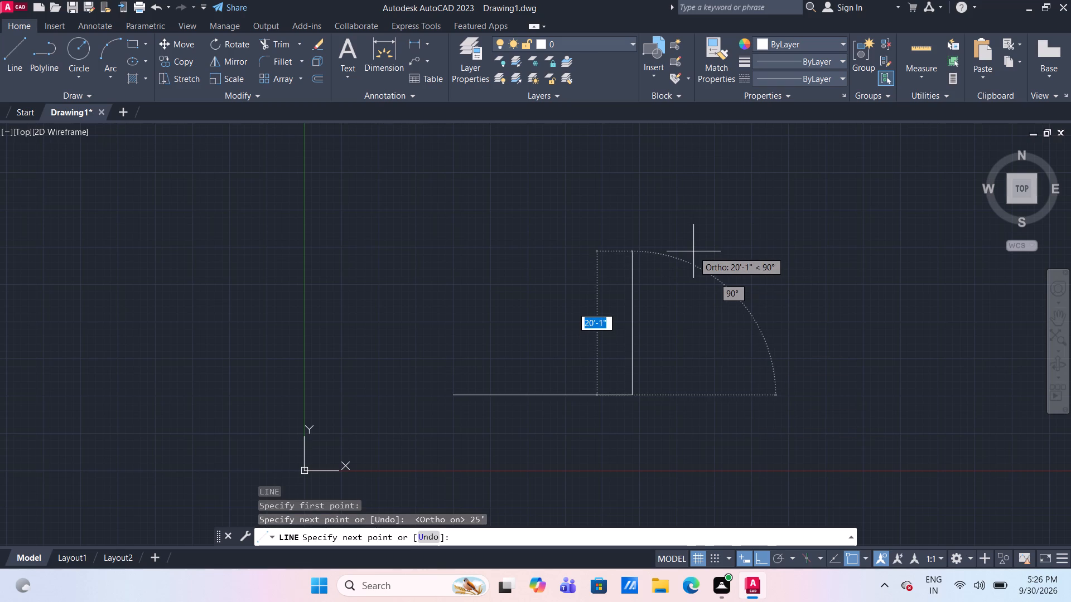
type("50'")
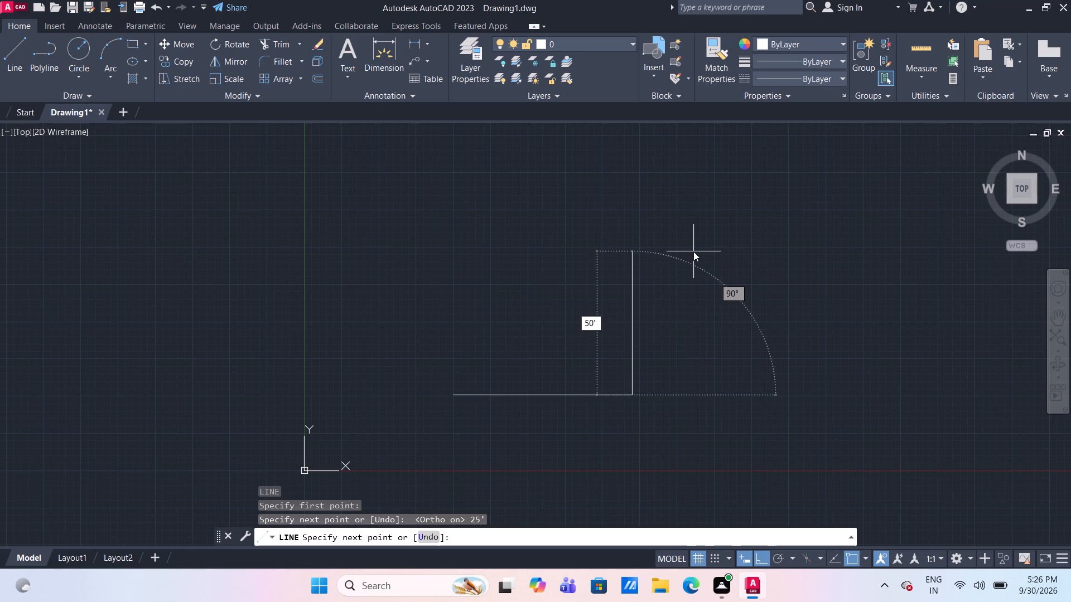
key("Return")
Continue the outline with a 30' line to the left and a 50' line downward, ending the Line command.
scroll(693, 251, "down", 2)
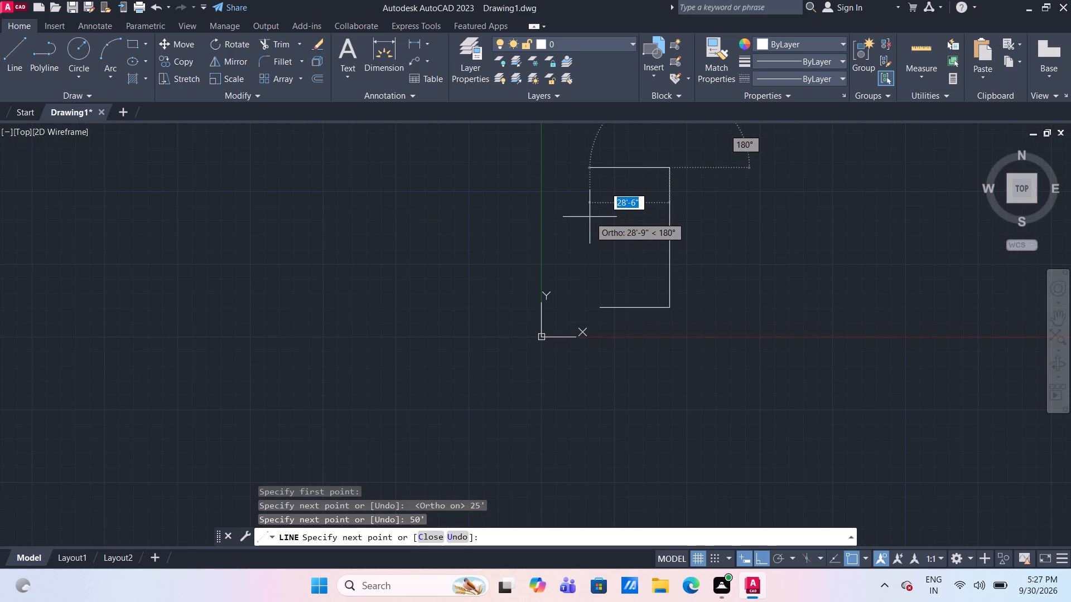
type("30")
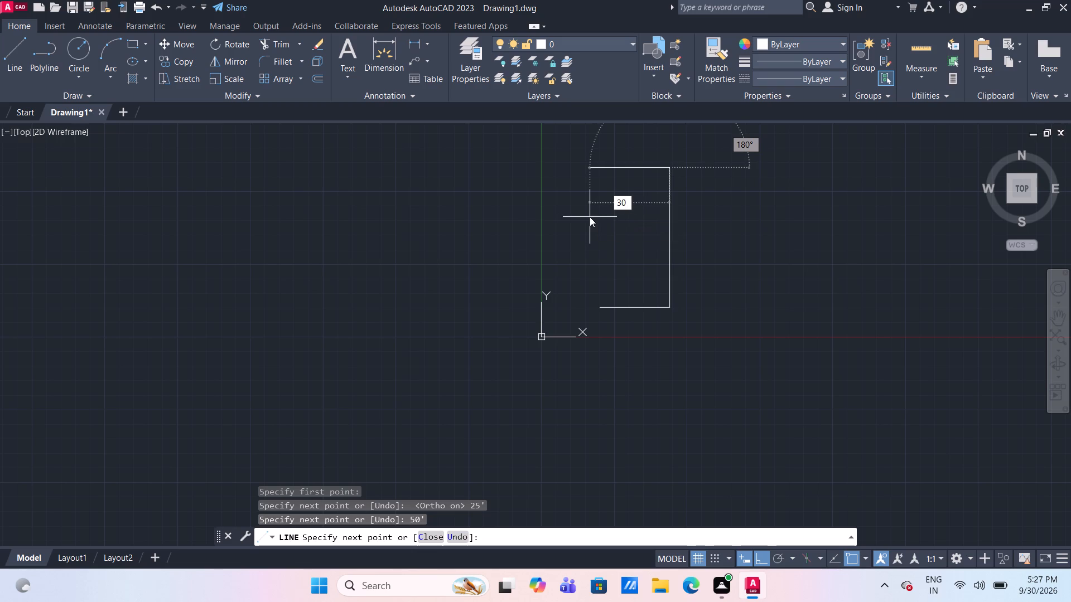
key("apostrophe")
key("Return")
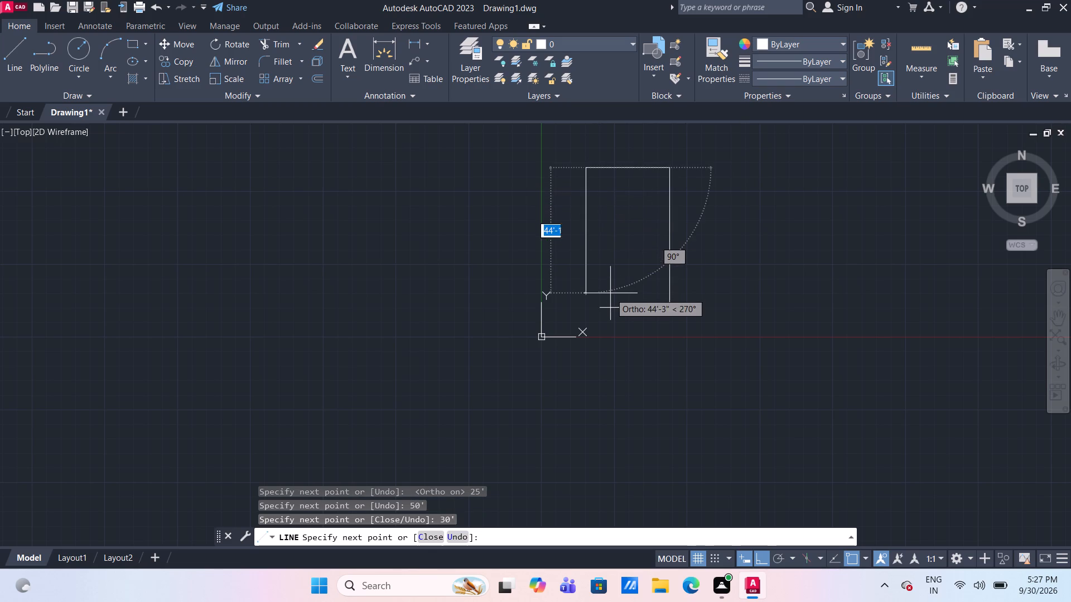
scroll(609, 294, "up", 2)
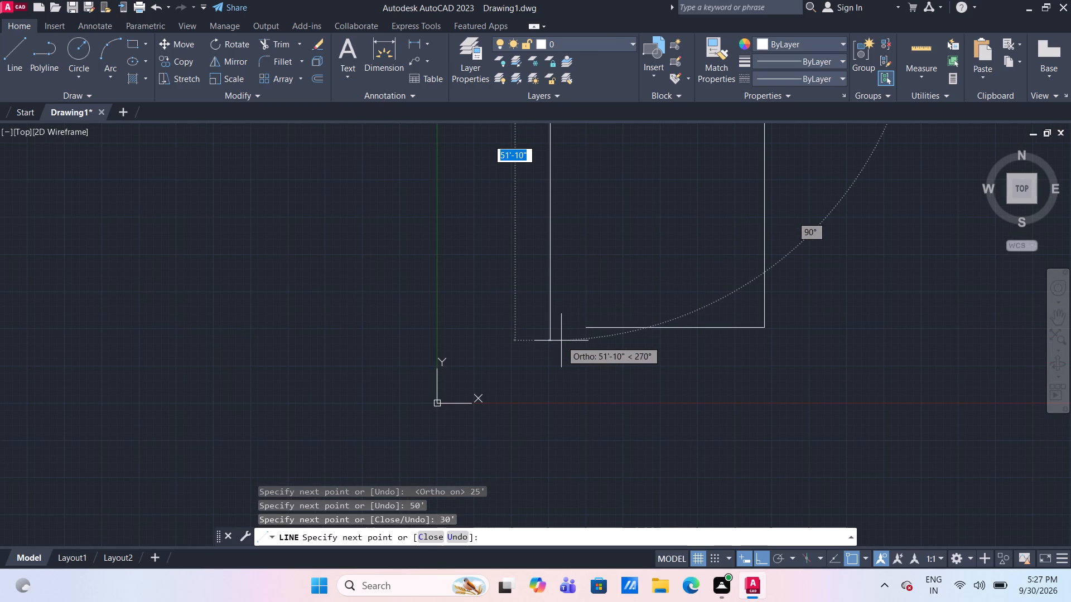
type("50'")
key("Return")
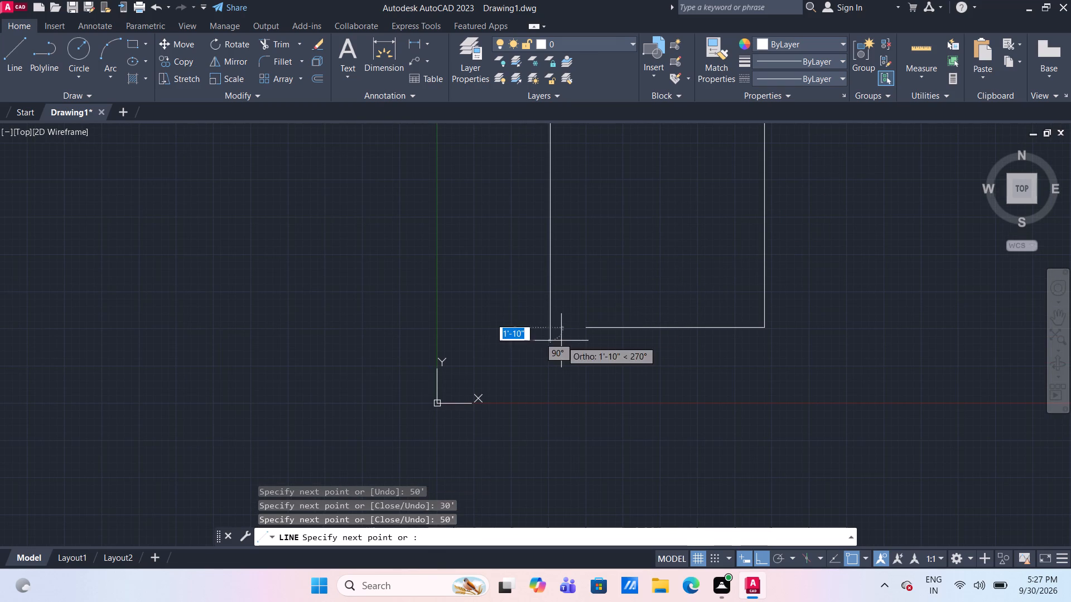
key("Return")
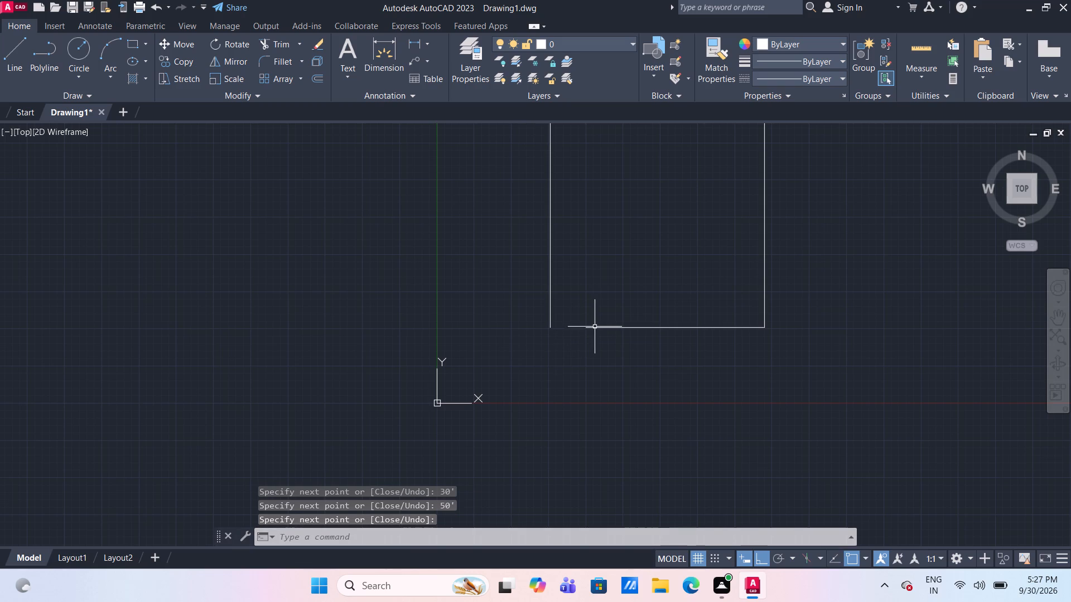
Extend the outline's bottom line to the left vertical line to close the rectangle.
type("EX")
key("Return")
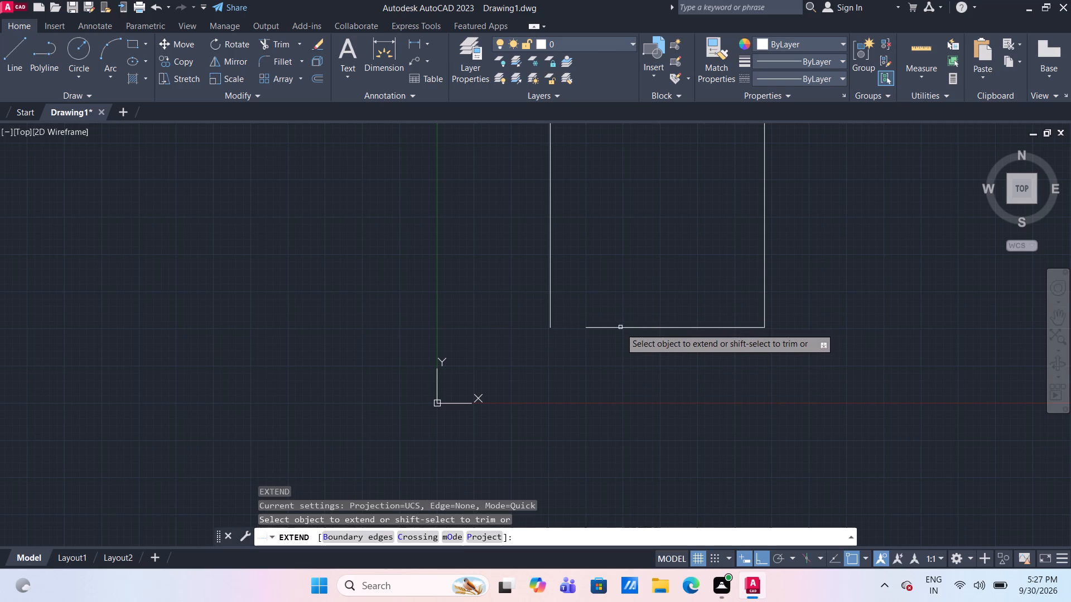
left_click(620, 328)
key("Return")
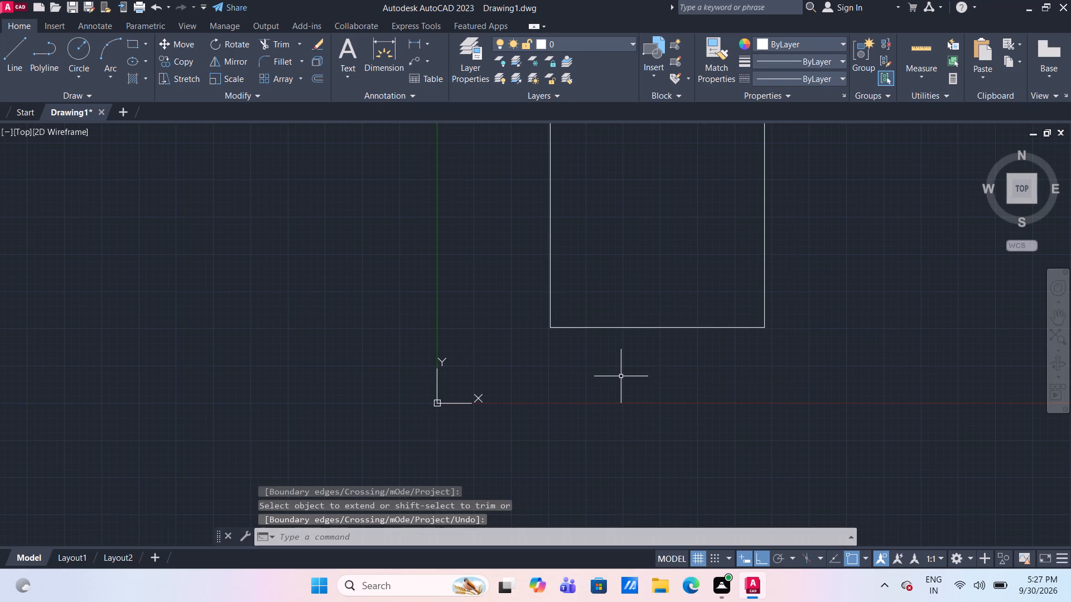
Draw a 6' vertical line upward from the rectangle's upper-left corner.
middle_click_drag(607, 240, 554, 294)
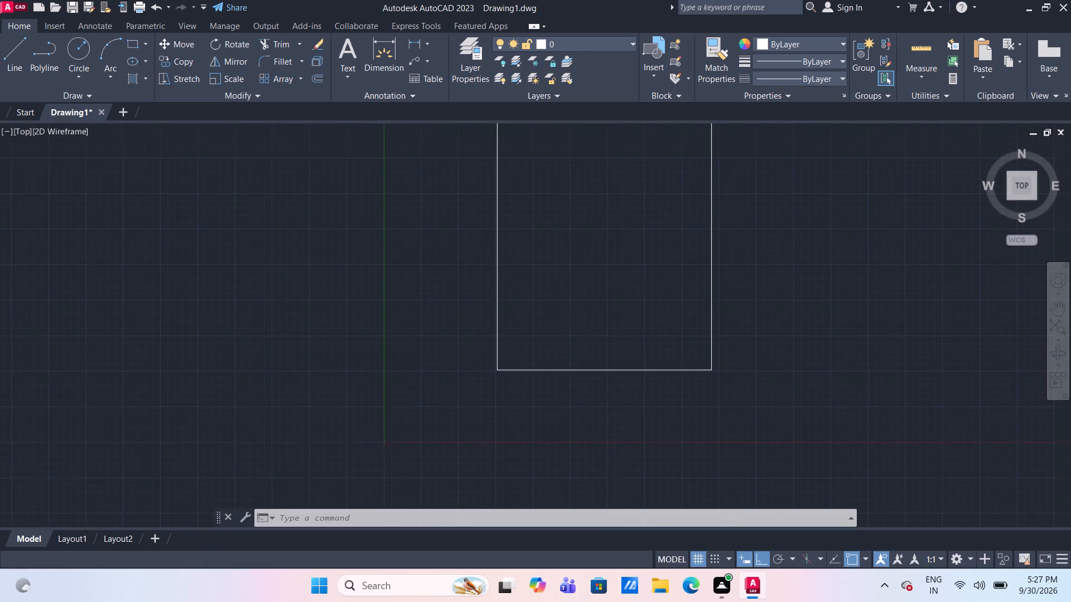
scroll(554, 294, "down", 1)
scroll(599, 241, "down", 2)
scroll(600, 209, "up", 2)
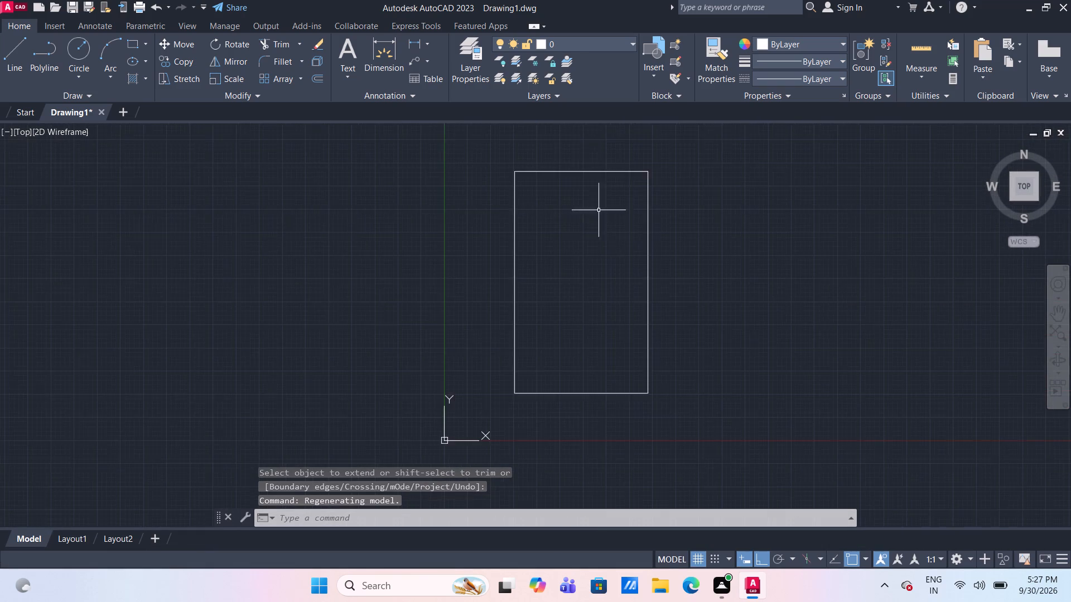
middle_click_drag(588, 219, 564, 281)
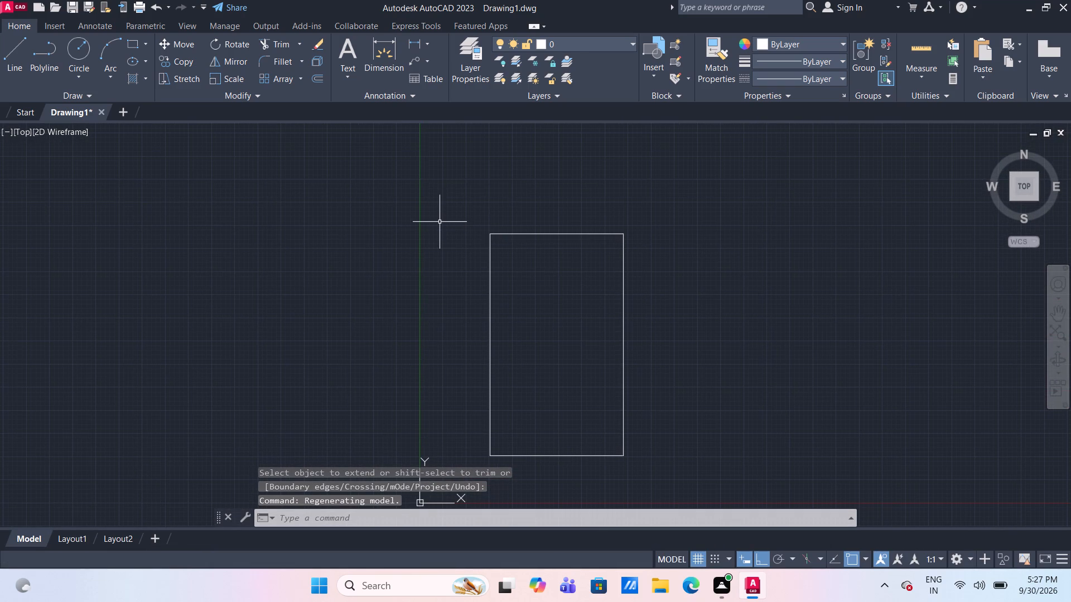
key("l")
key("Return")
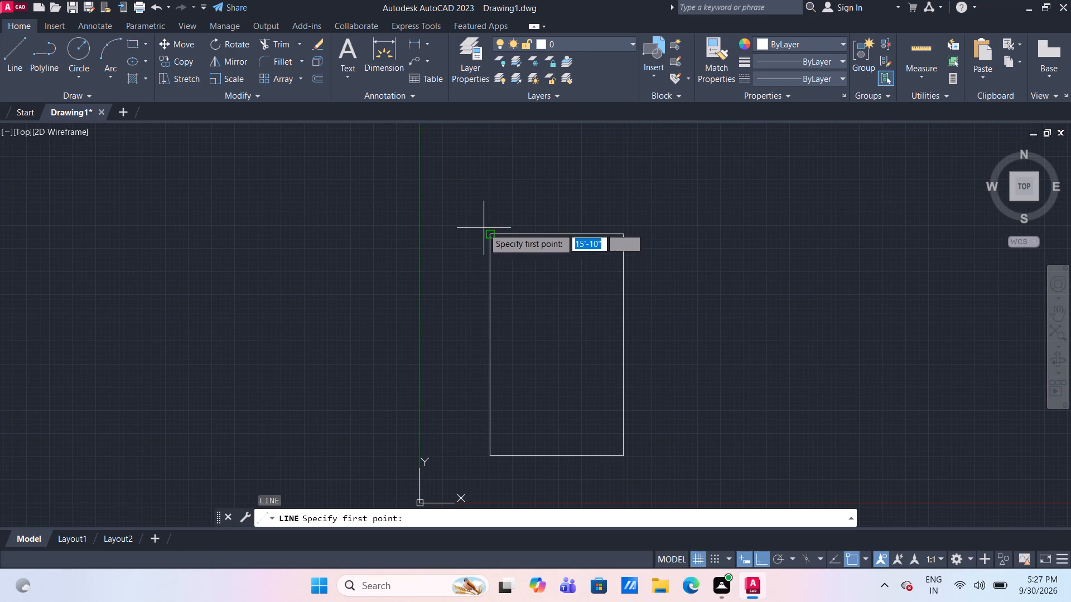
left_click(491, 231)
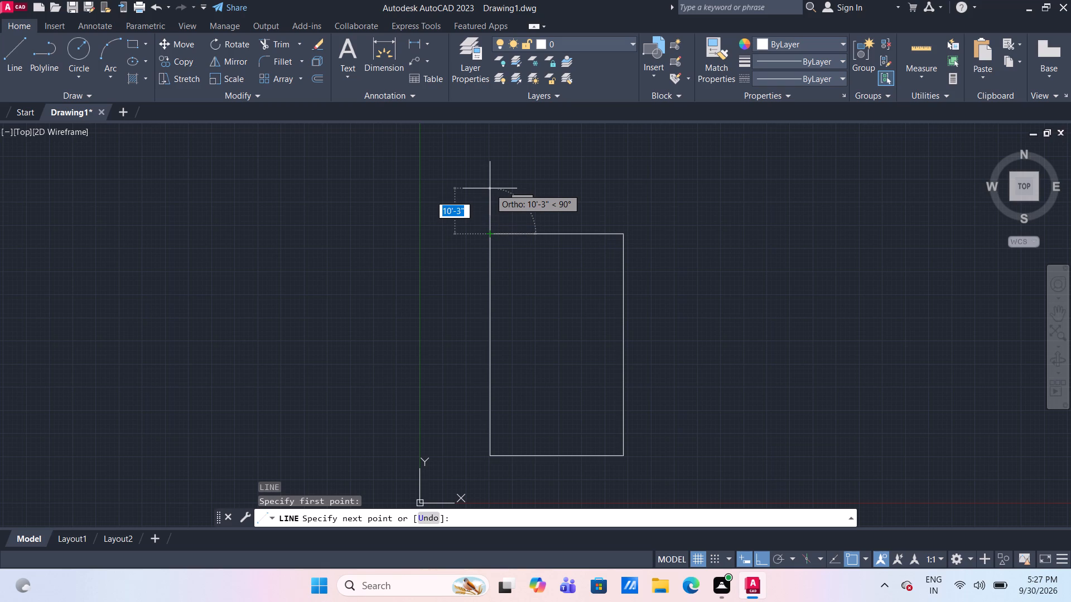
type("5'")
key("Return")
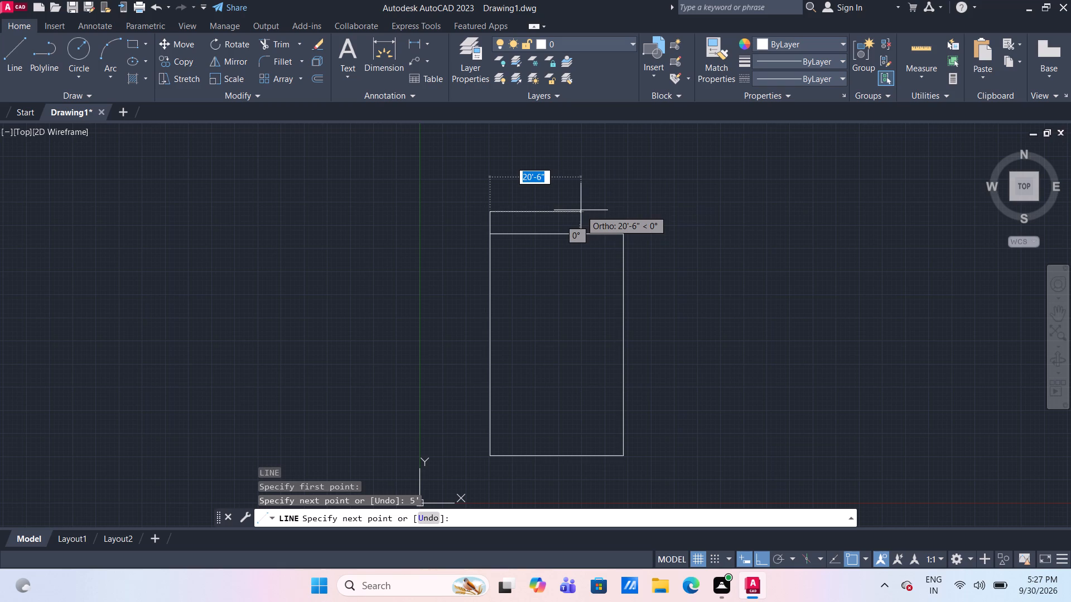
key("ctrl+z")
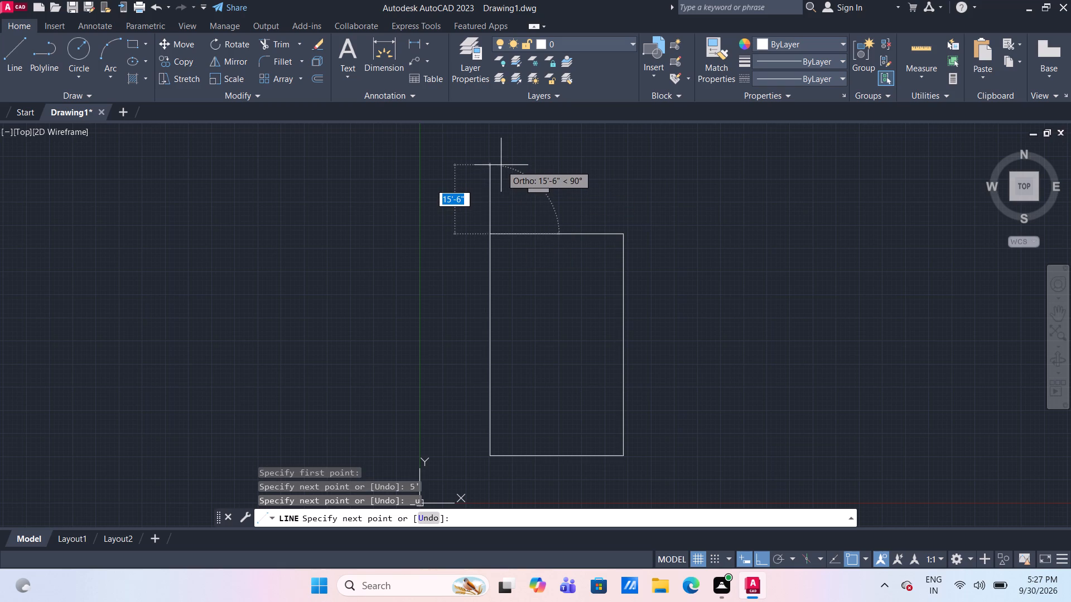
type("6'")
key("Return")
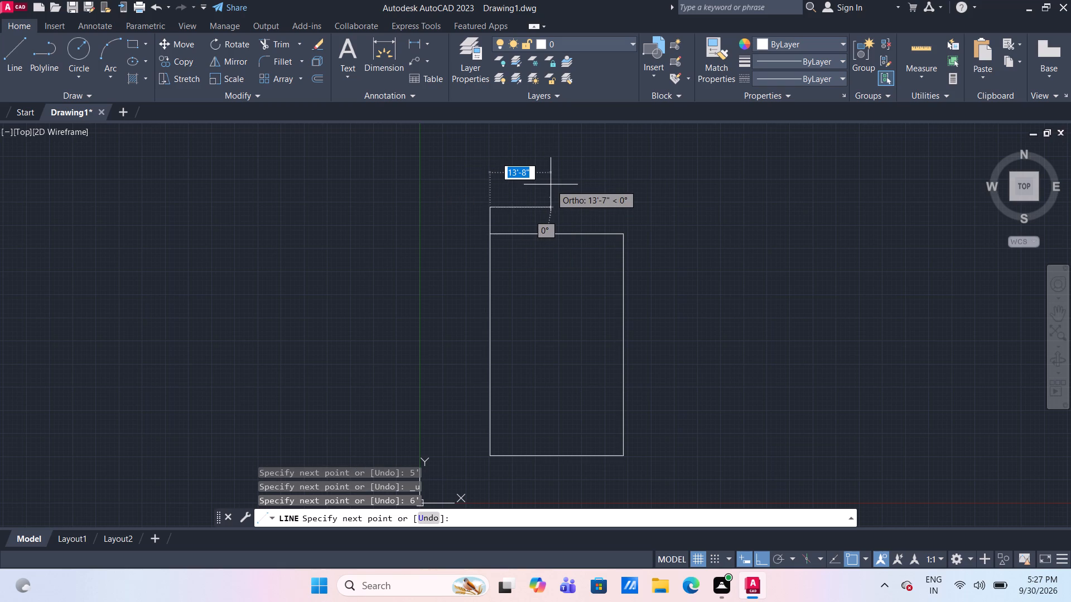
key("Escape")
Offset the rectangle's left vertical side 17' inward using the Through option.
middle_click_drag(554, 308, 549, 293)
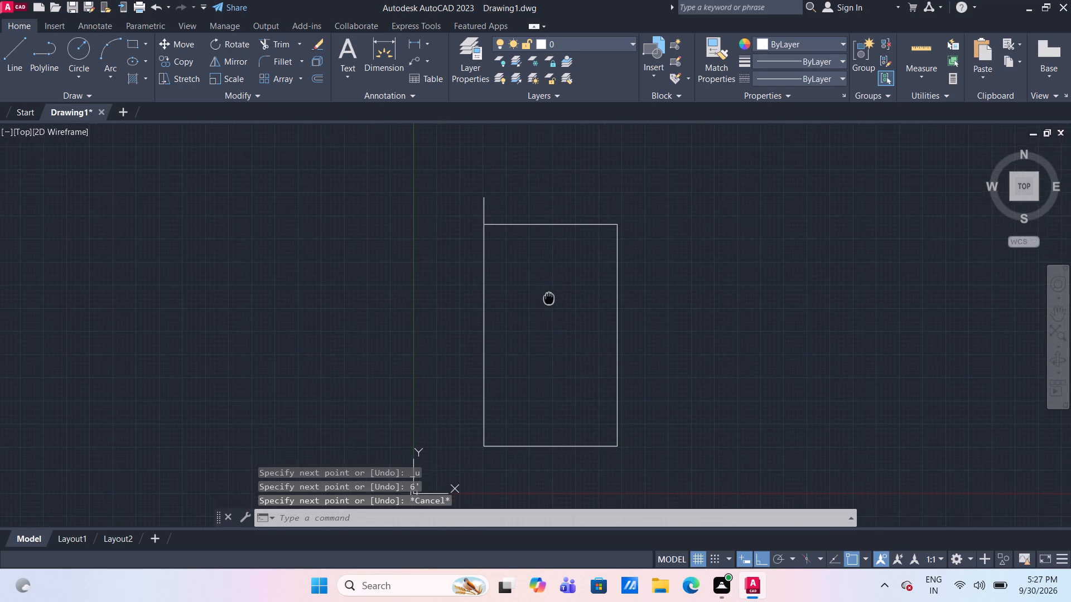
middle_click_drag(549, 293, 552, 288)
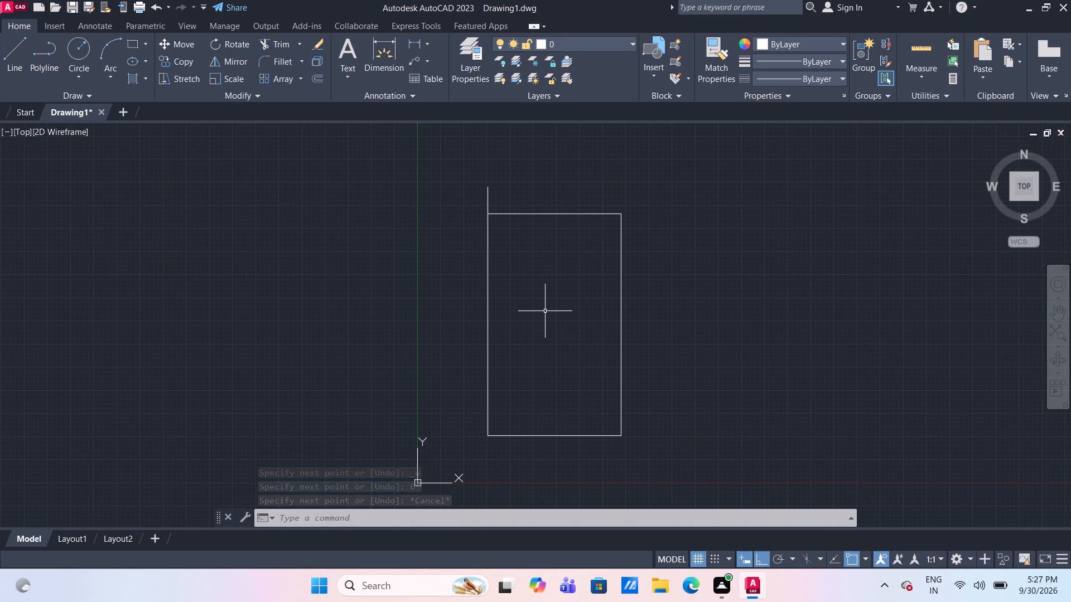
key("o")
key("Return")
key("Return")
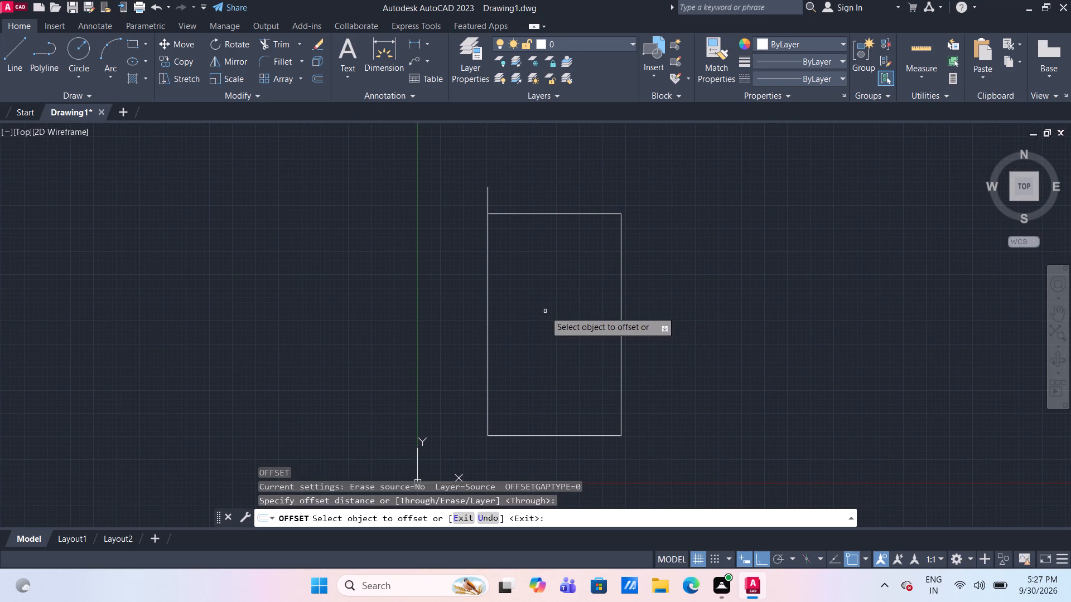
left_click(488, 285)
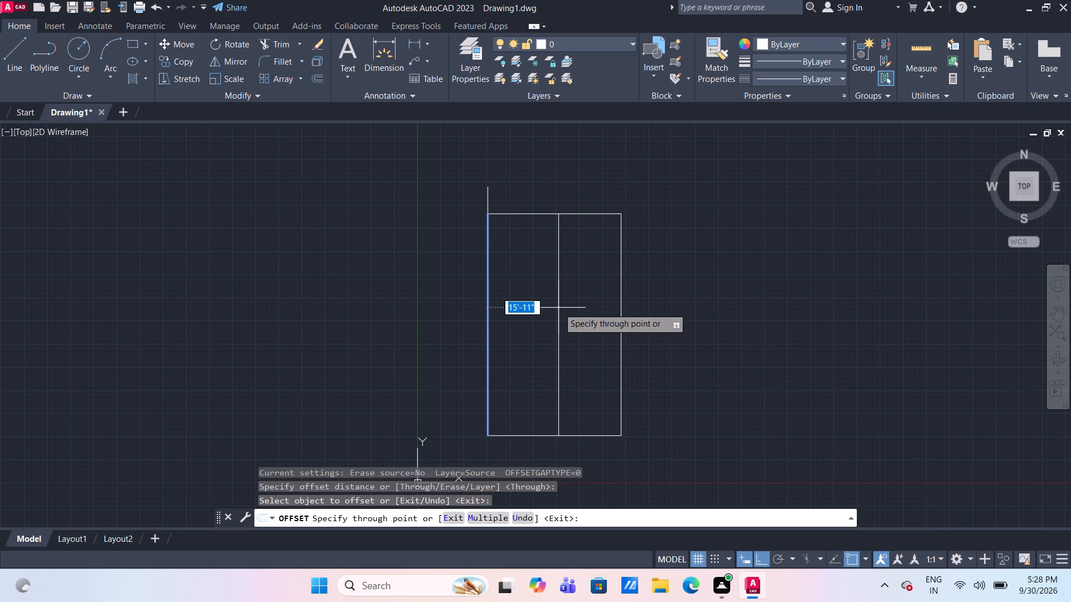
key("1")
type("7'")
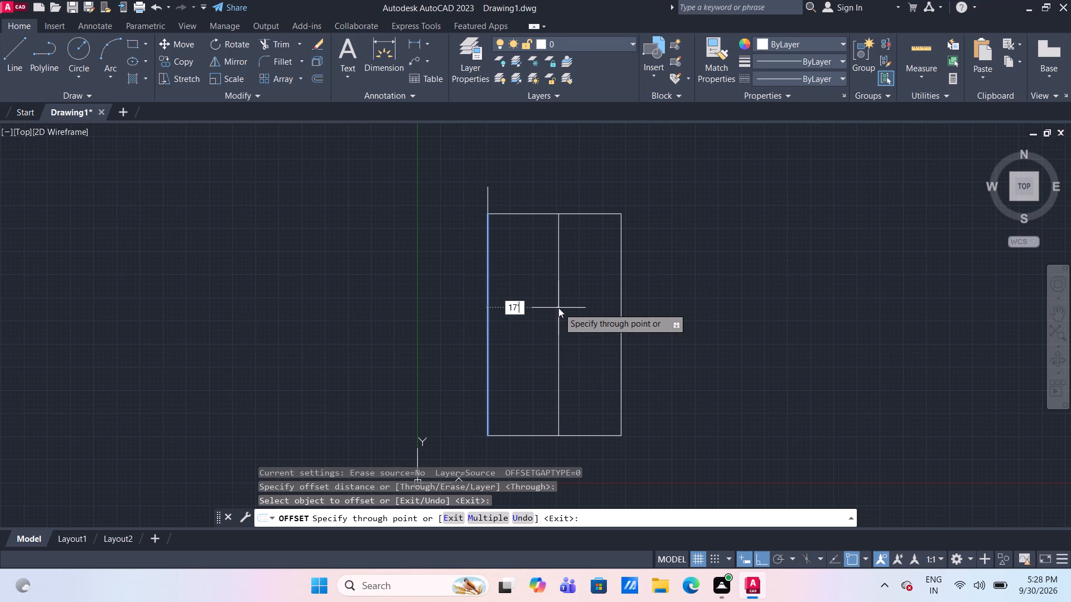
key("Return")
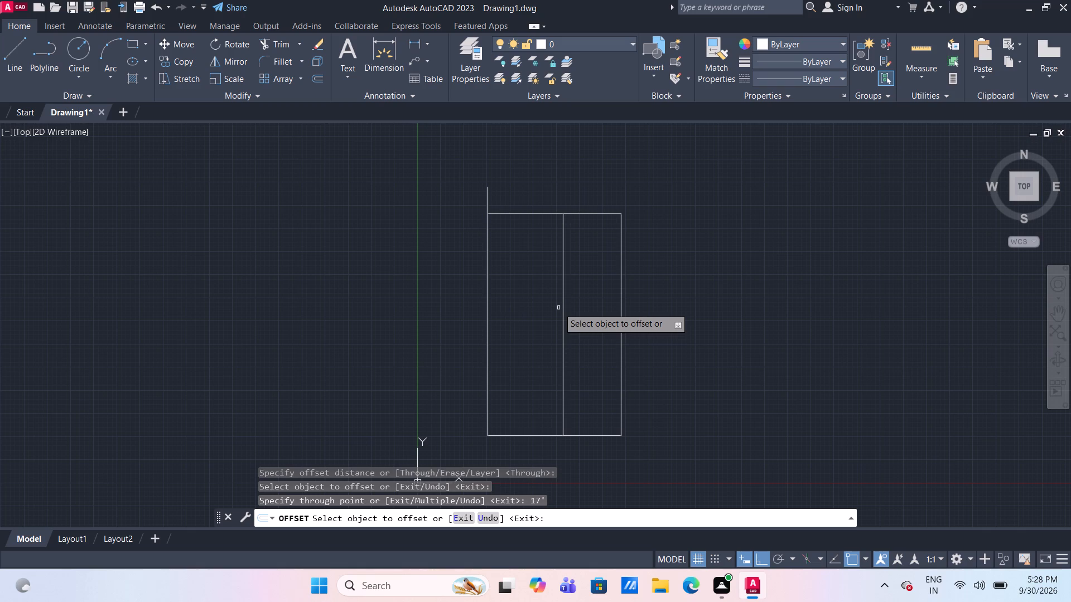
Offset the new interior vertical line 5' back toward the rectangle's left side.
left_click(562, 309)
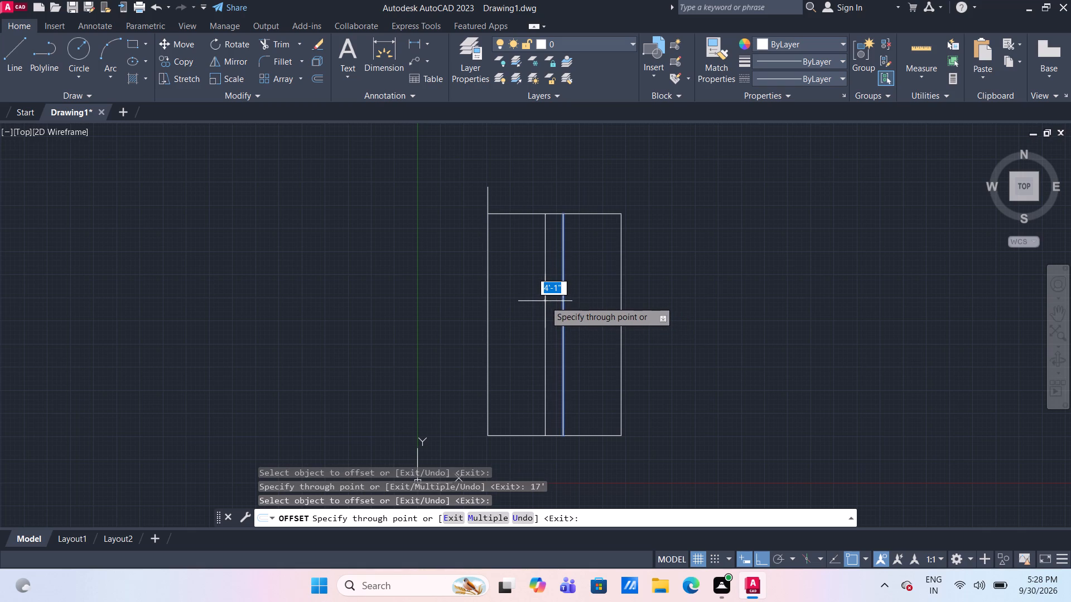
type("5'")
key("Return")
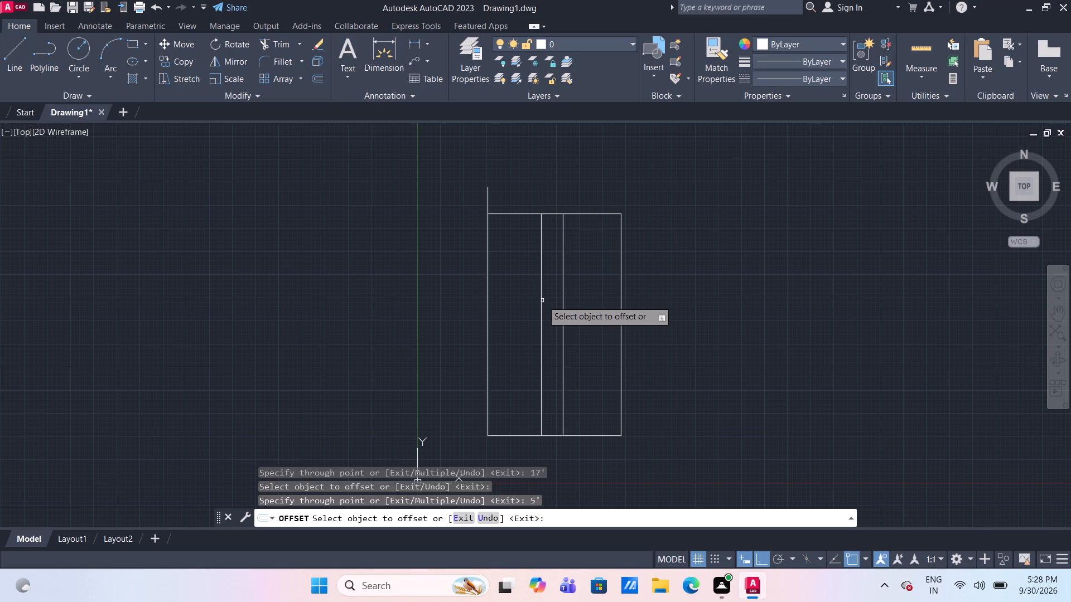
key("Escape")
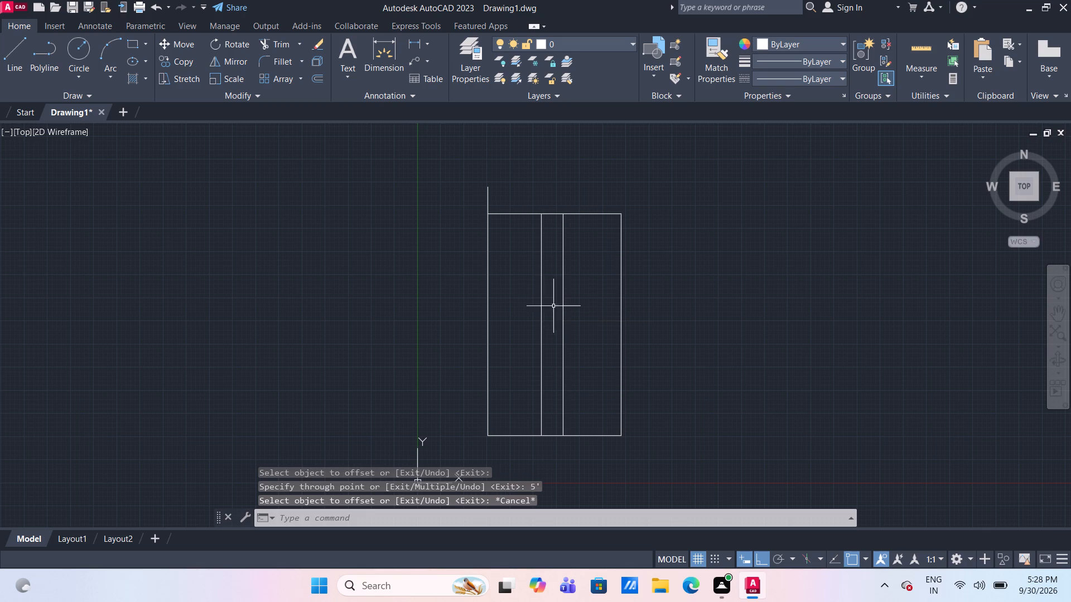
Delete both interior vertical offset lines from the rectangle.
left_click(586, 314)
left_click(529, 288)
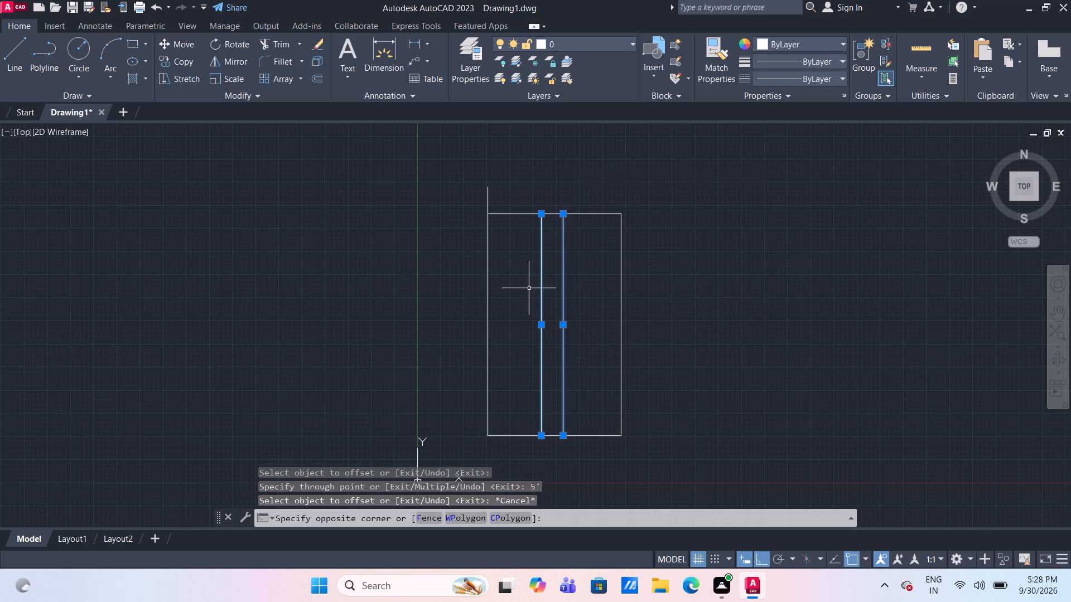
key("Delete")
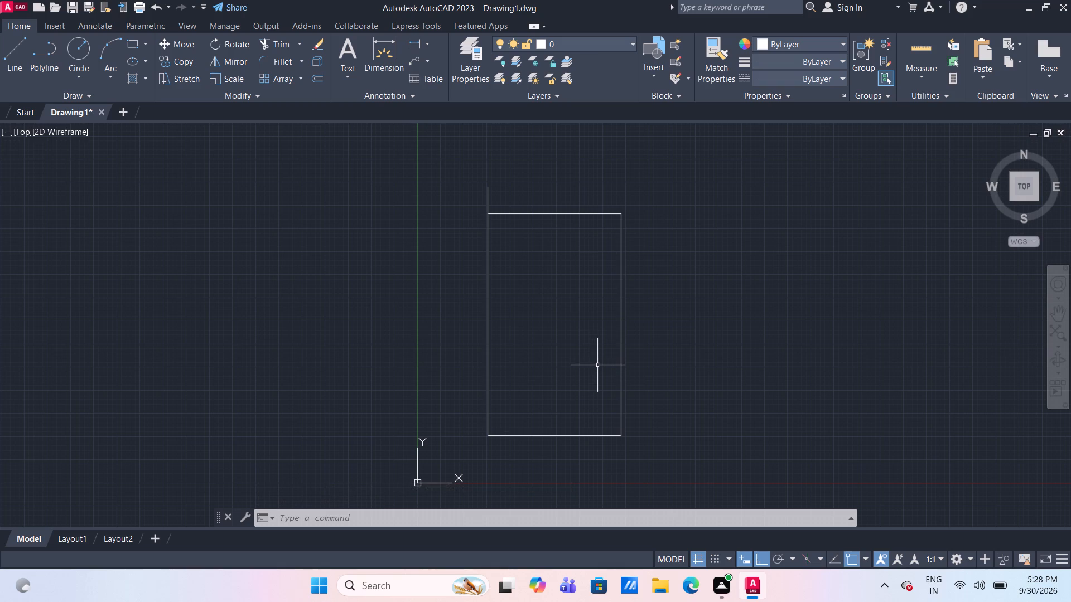
Offset the rectangle's left and right vertical sides 12' inward each as interior division lines.
key("o")
key("Return")
key("Return")
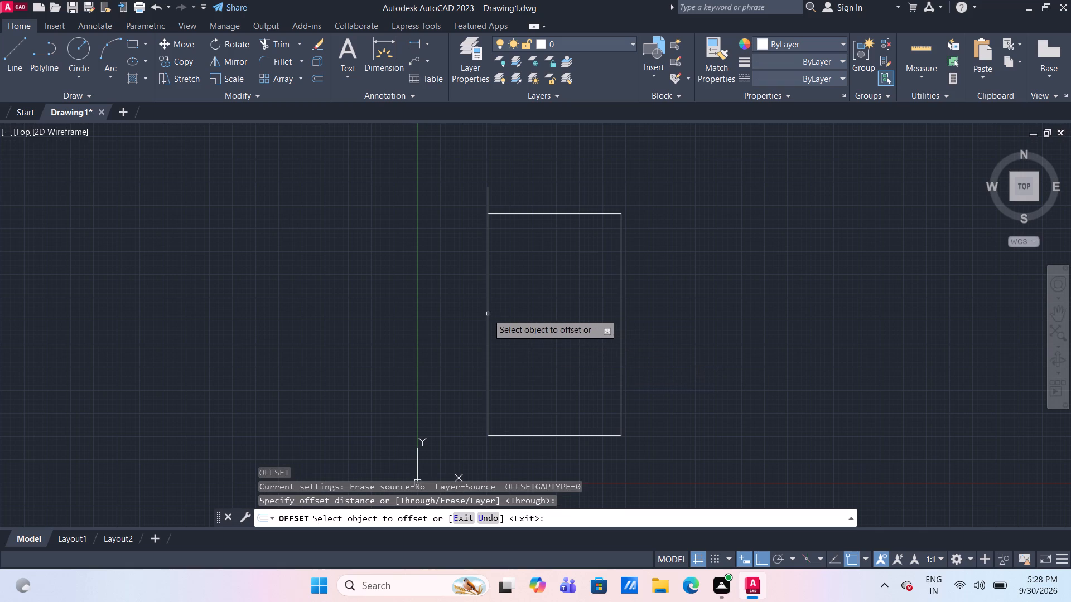
left_click(488, 314)
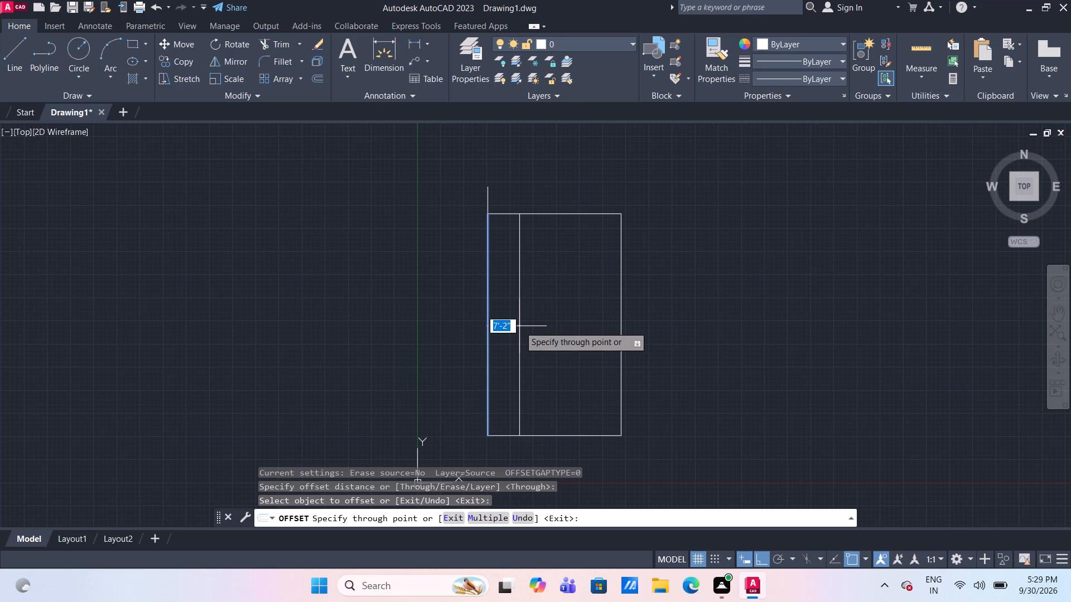
key("1")
type("2'")
key("Return")
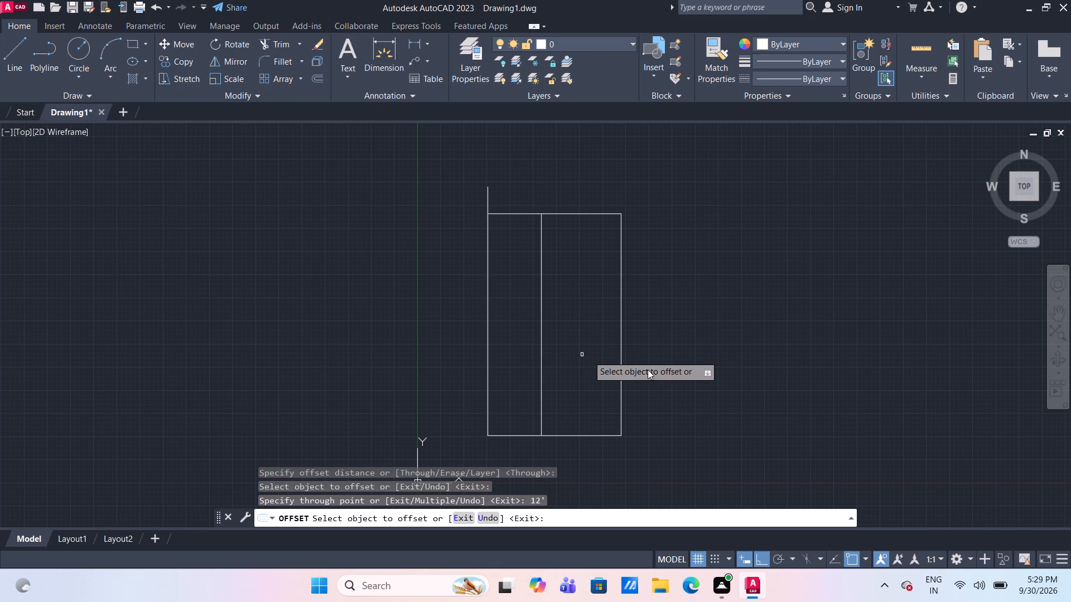
left_click_drag(621, 326, 616, 324)
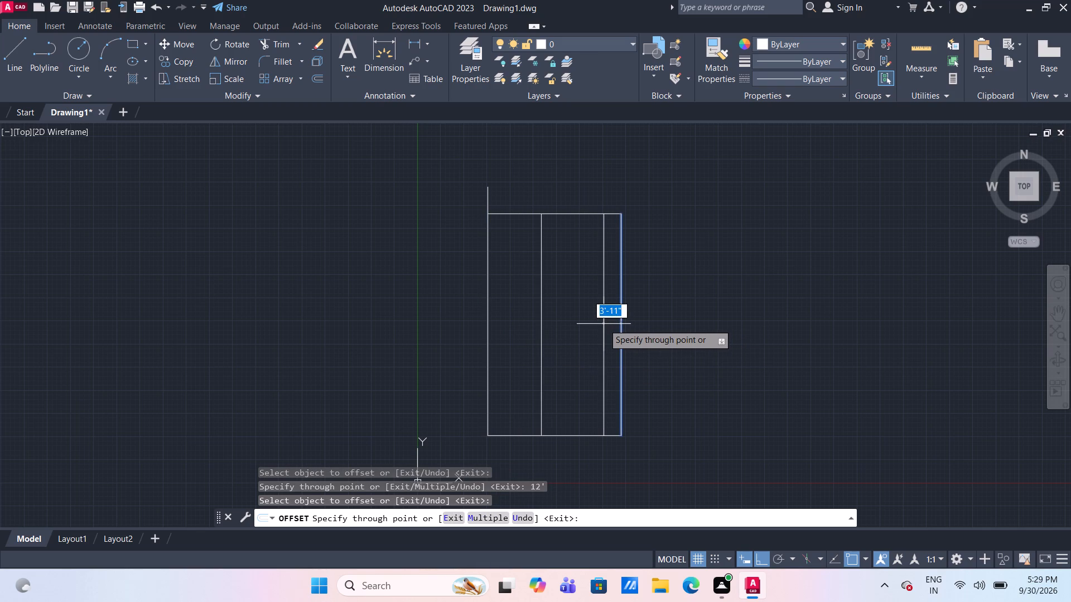
type("12'")
key("Return")
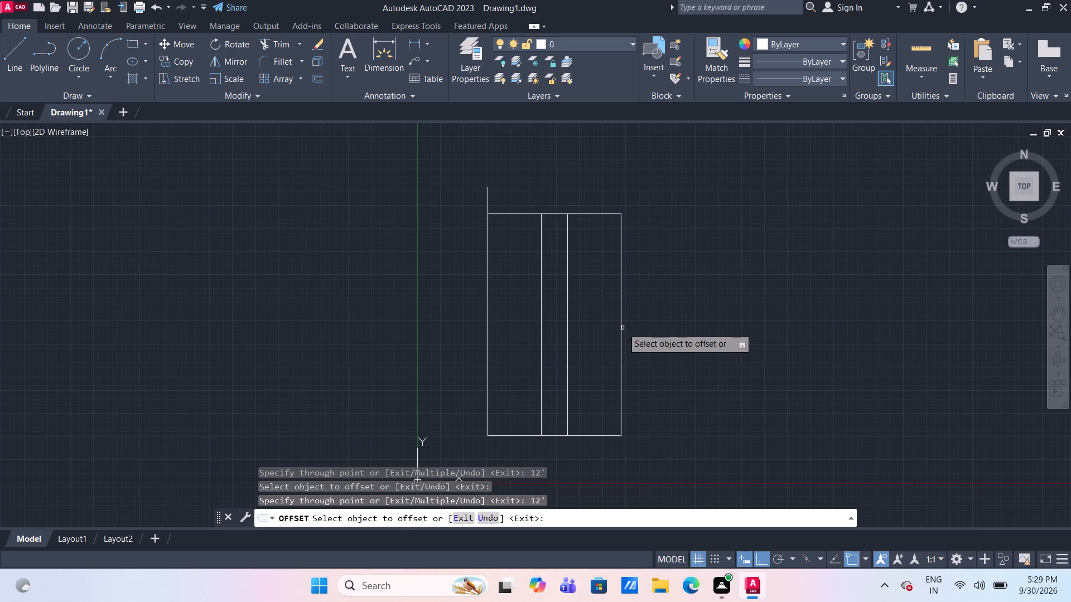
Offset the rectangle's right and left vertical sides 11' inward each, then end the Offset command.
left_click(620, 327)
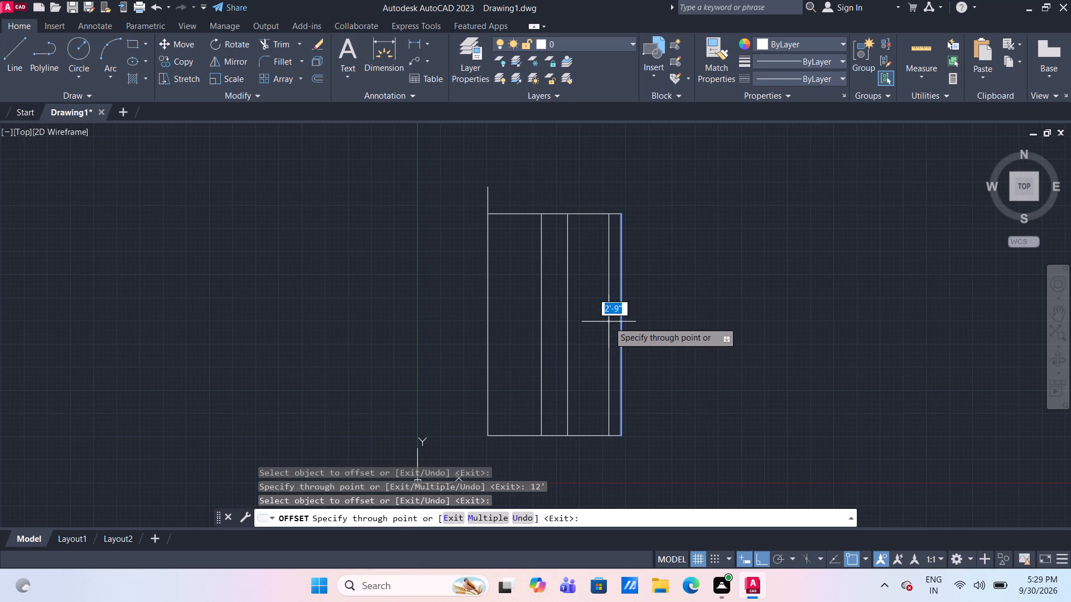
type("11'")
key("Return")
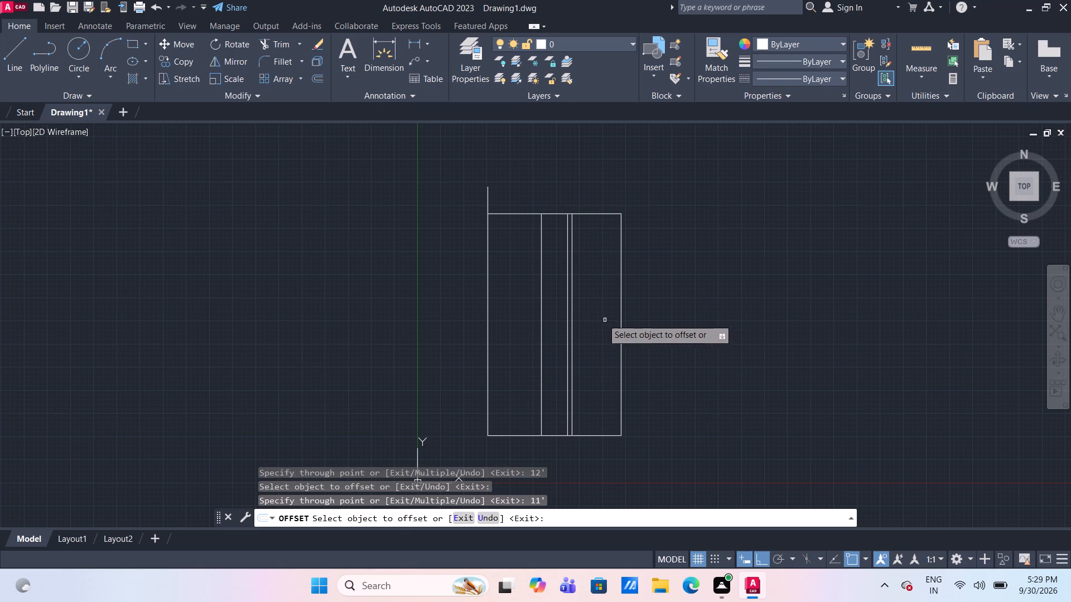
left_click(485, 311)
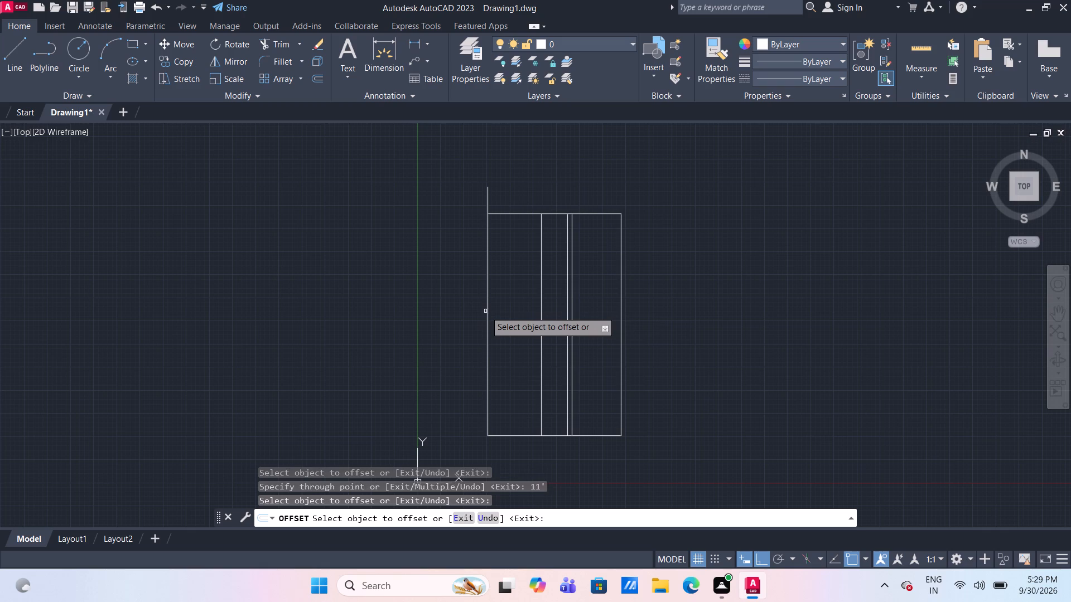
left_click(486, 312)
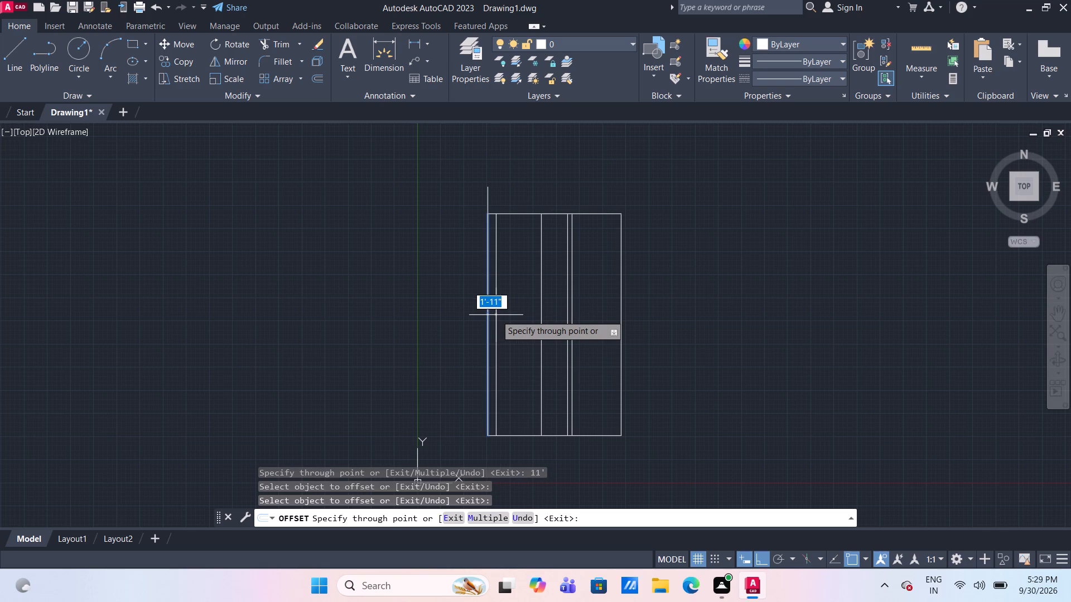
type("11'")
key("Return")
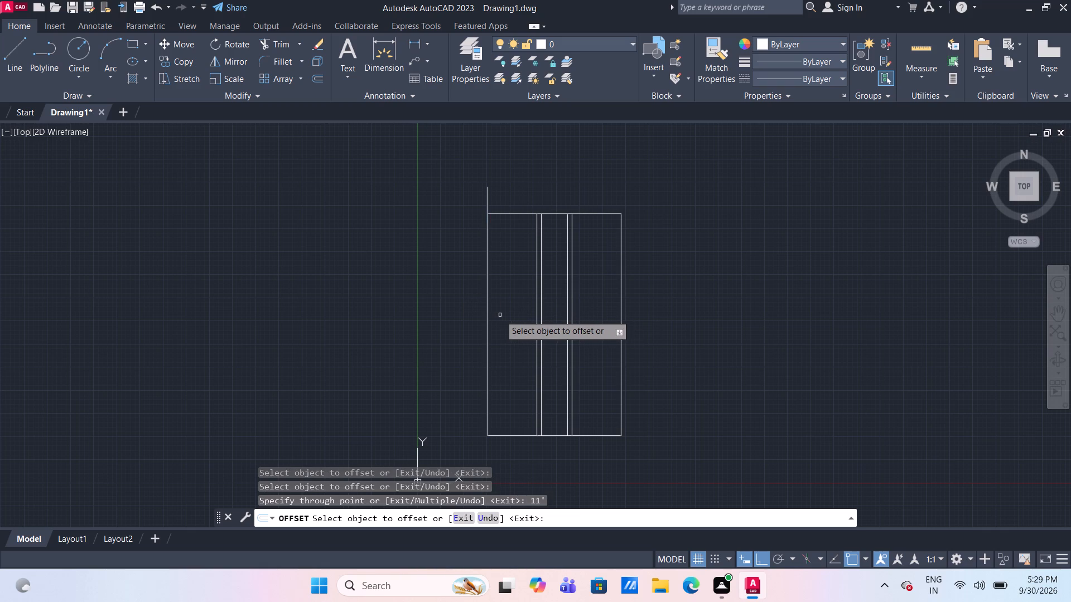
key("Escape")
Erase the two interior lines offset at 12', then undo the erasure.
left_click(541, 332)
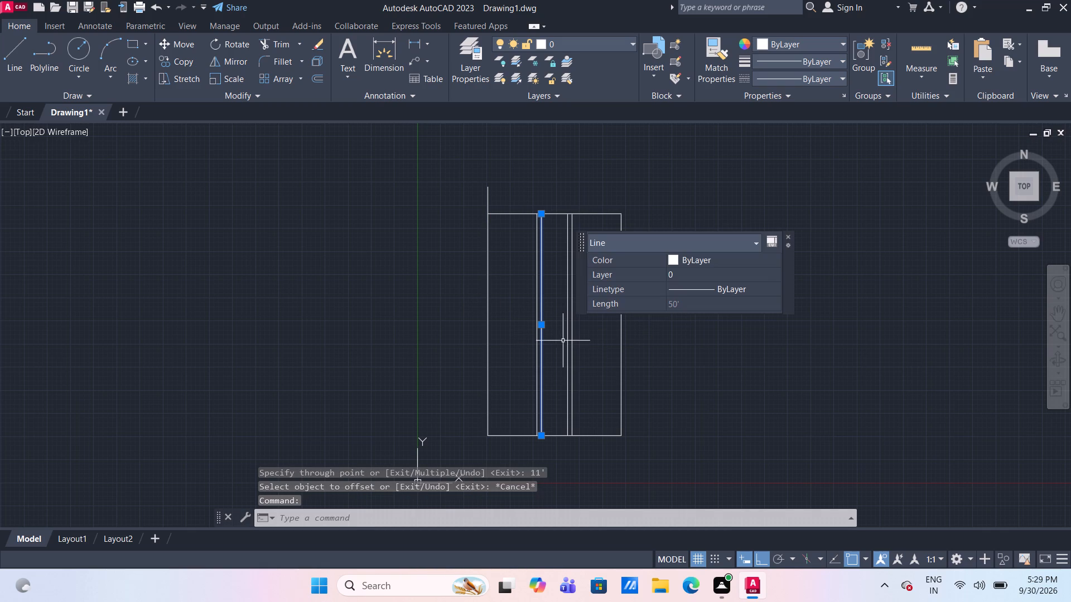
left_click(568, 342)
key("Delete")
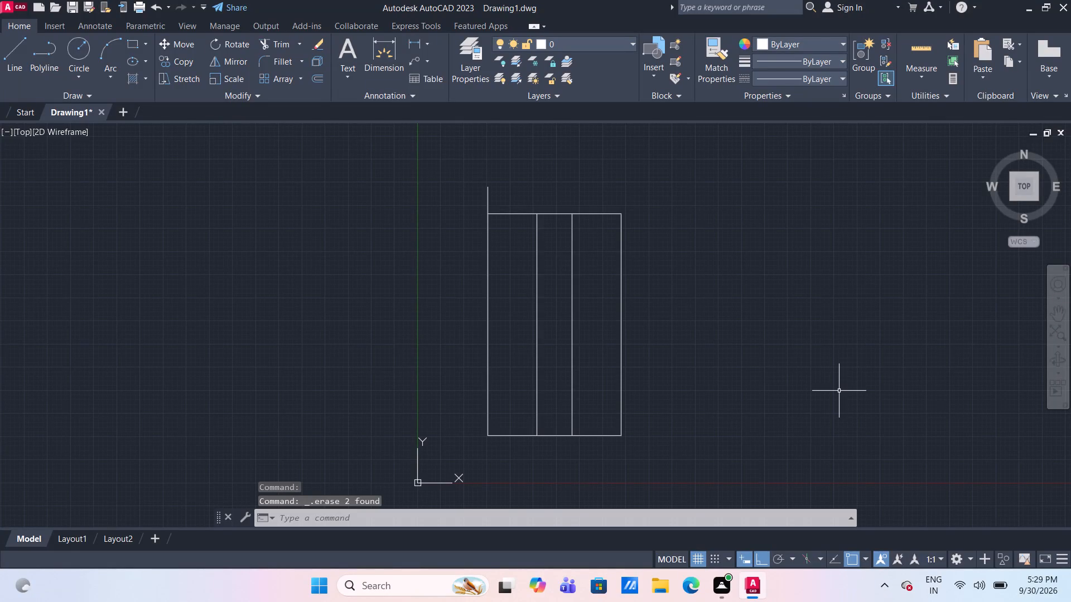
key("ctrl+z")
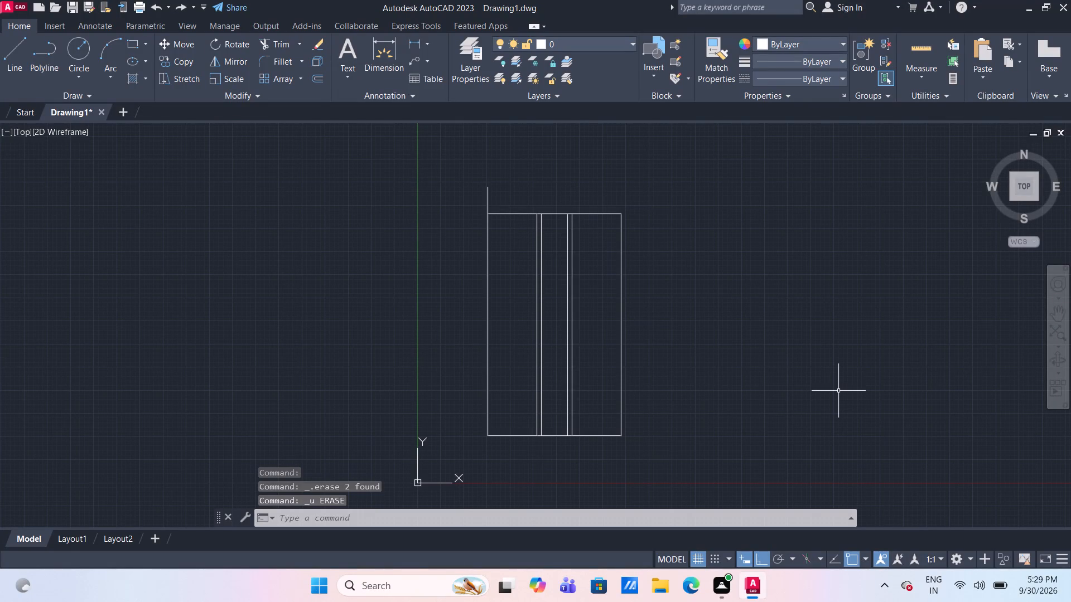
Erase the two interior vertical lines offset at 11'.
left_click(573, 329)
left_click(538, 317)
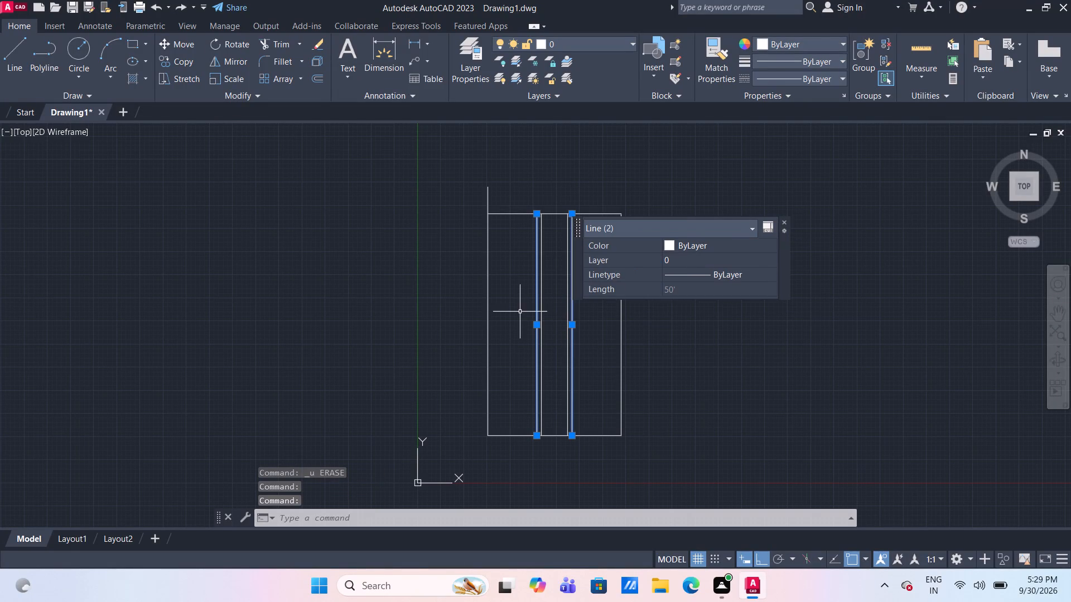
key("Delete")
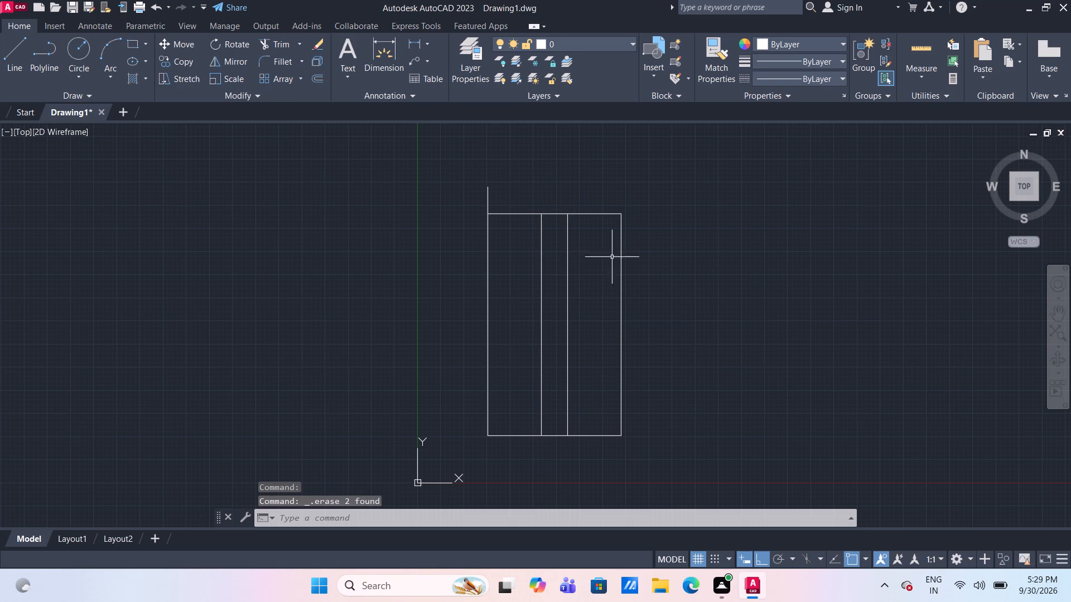
Draw a 6' line upward from the left division line's top end, then horizontally left to the existing 6' line's top end.
scroll(515, 207, "up", 1)
scroll(521, 265, "up", 1)
middle_click_drag(527, 270, 510, 328)
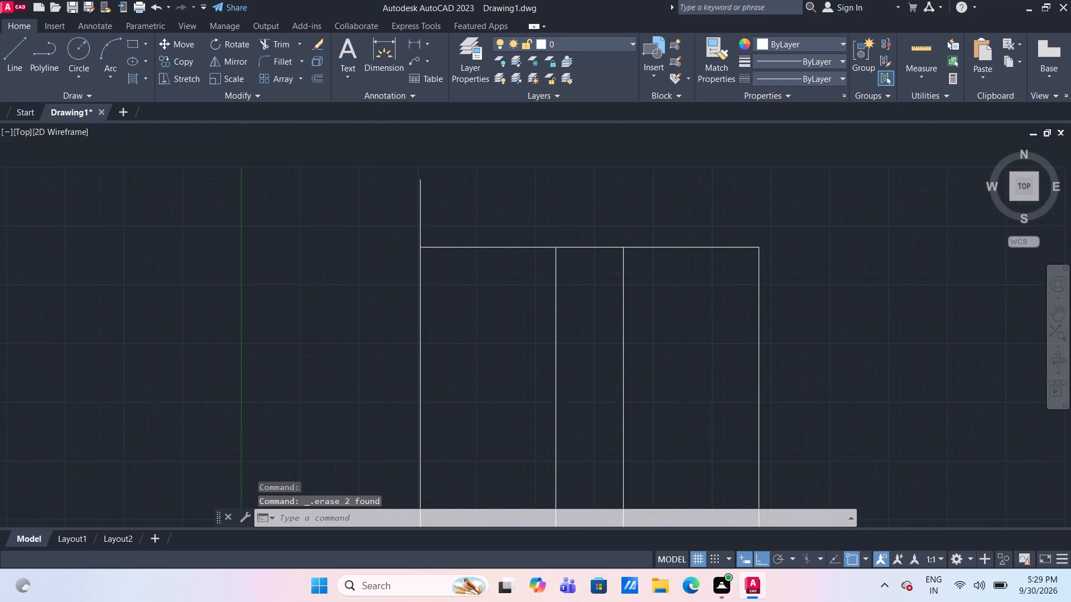
scroll(510, 328, "down", 1)
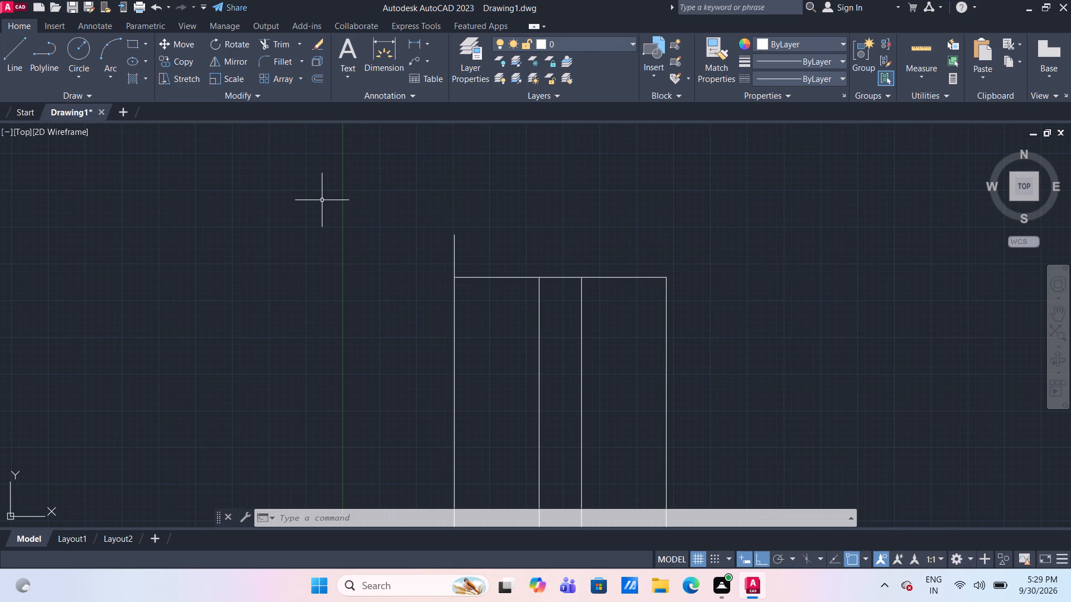
key("l")
key("Return")
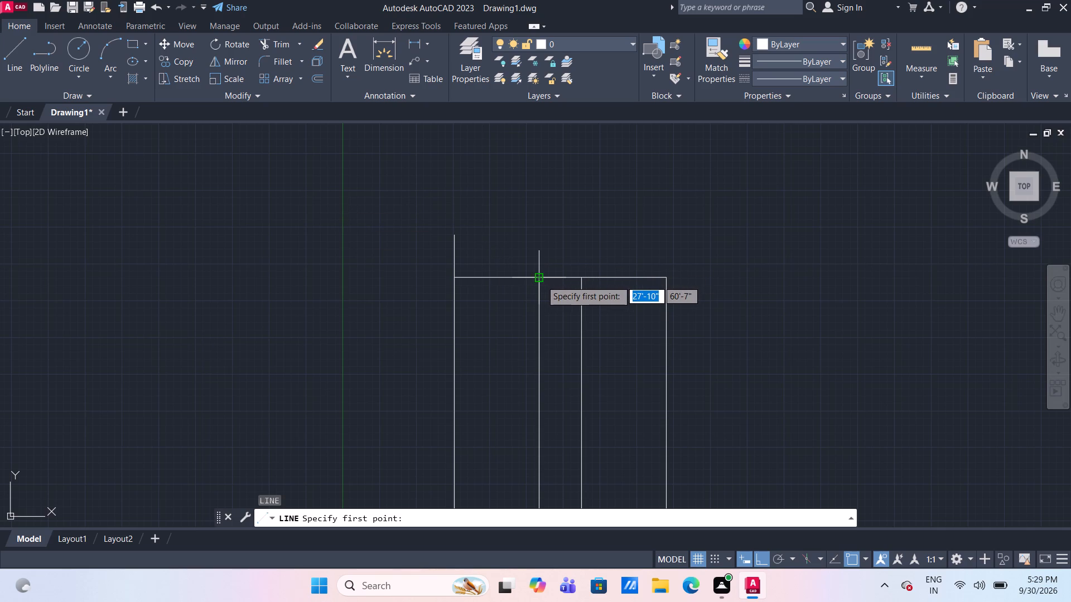
left_click(541, 280)
type("6'")
key("Return")
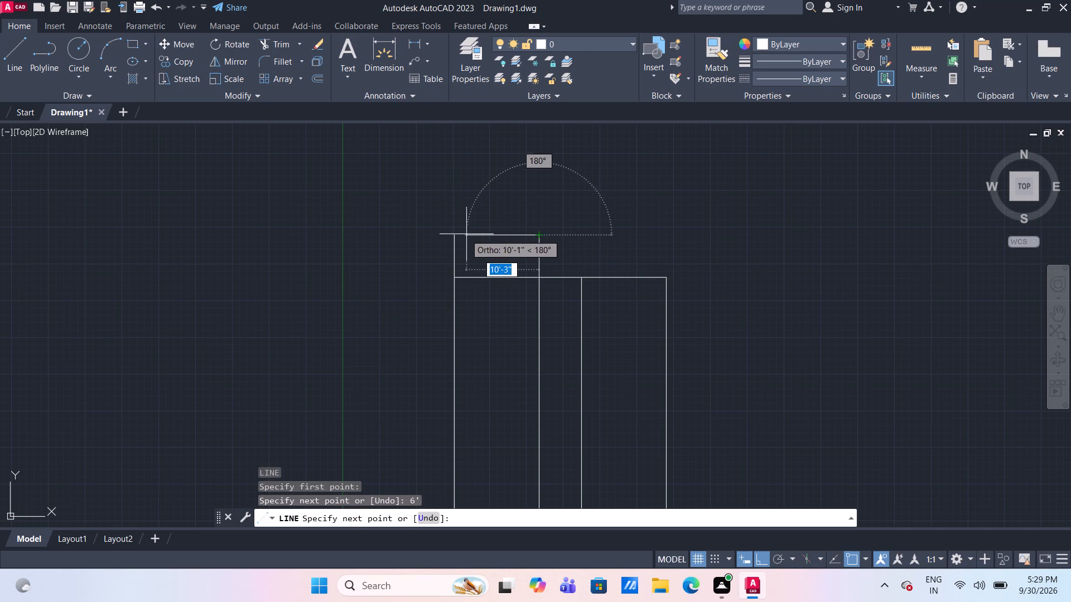
left_click(453, 235)
key("Return")
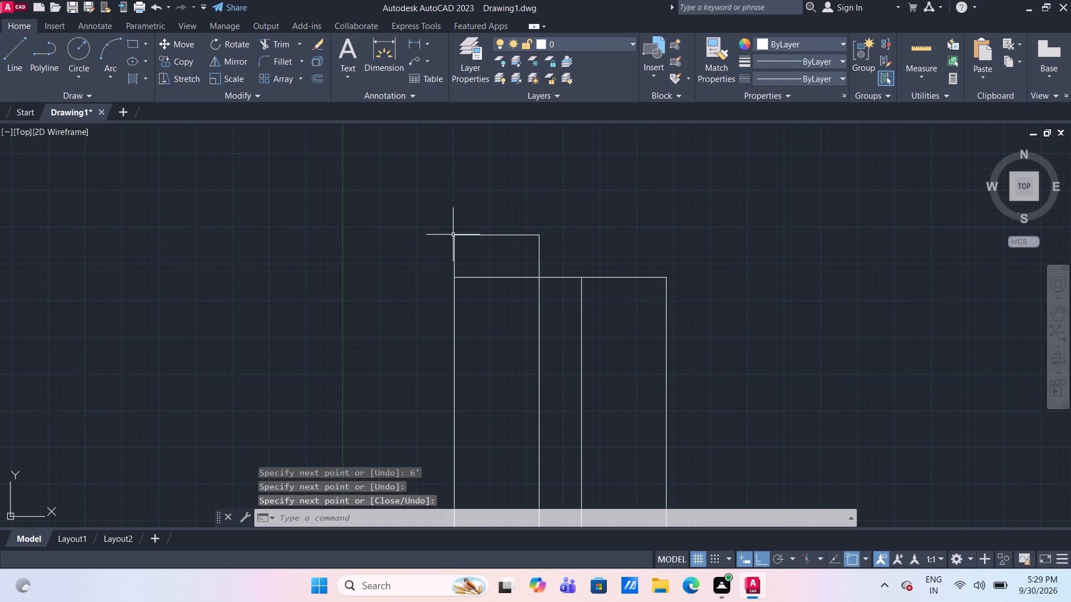
Offset the main rectangle's top side 2' downward, and offset the resulting line another 1' downward.
scroll(502, 377, "down", 1)
middle_click_drag(500, 375, 481, 313)
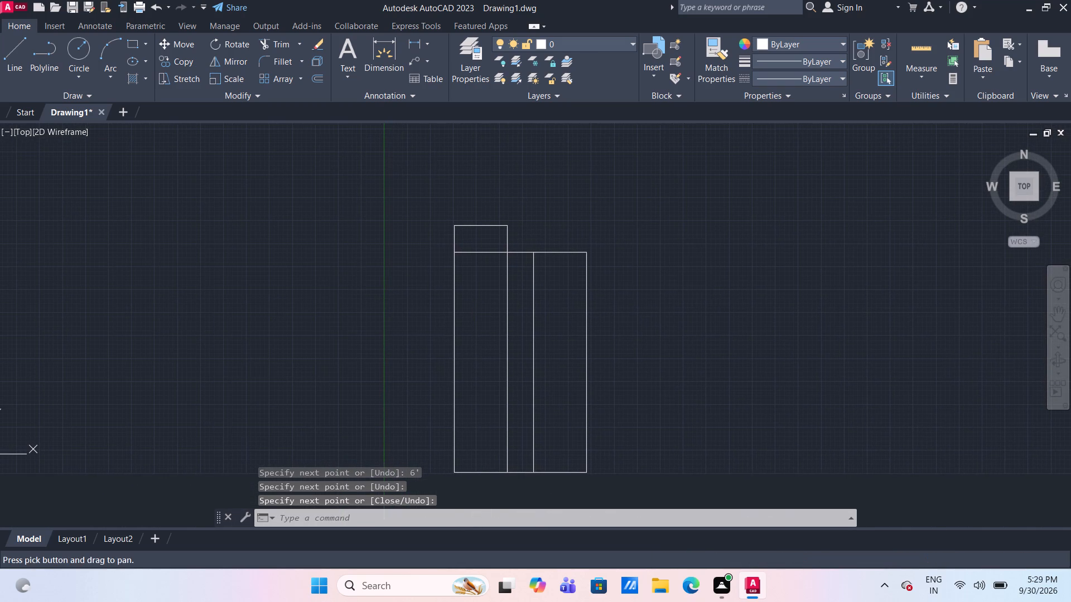
scroll(481, 313, "up", 1)
key("o")
key("Return")
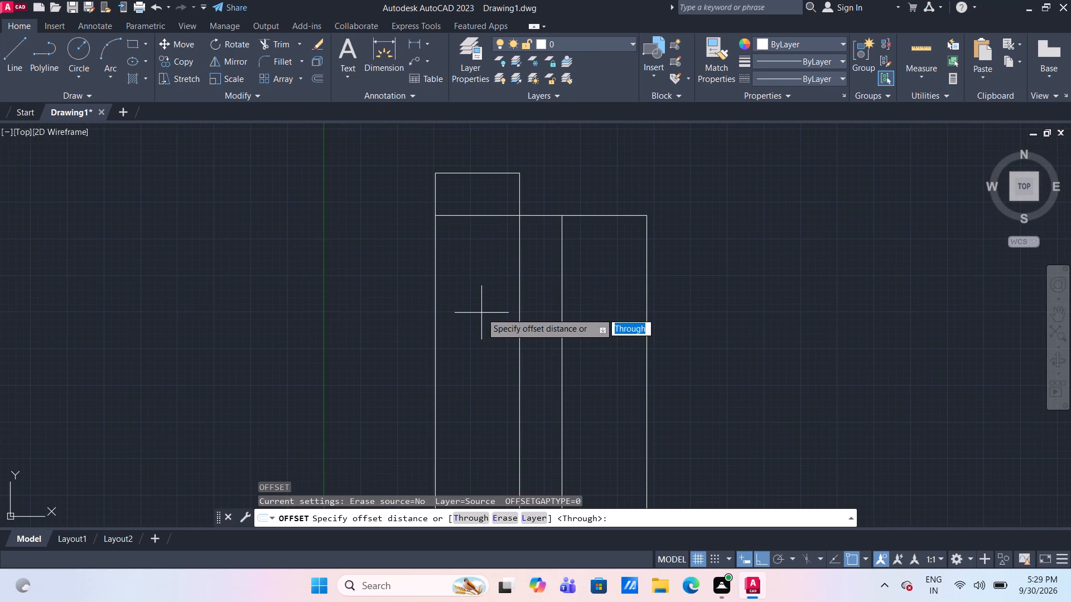
key("Return")
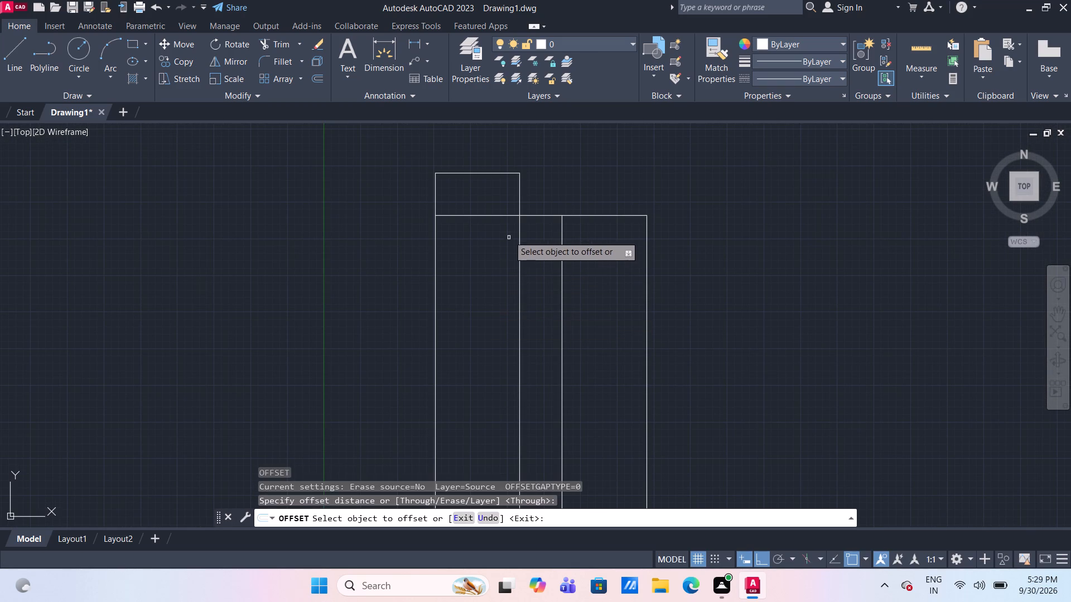
left_click(496, 217)
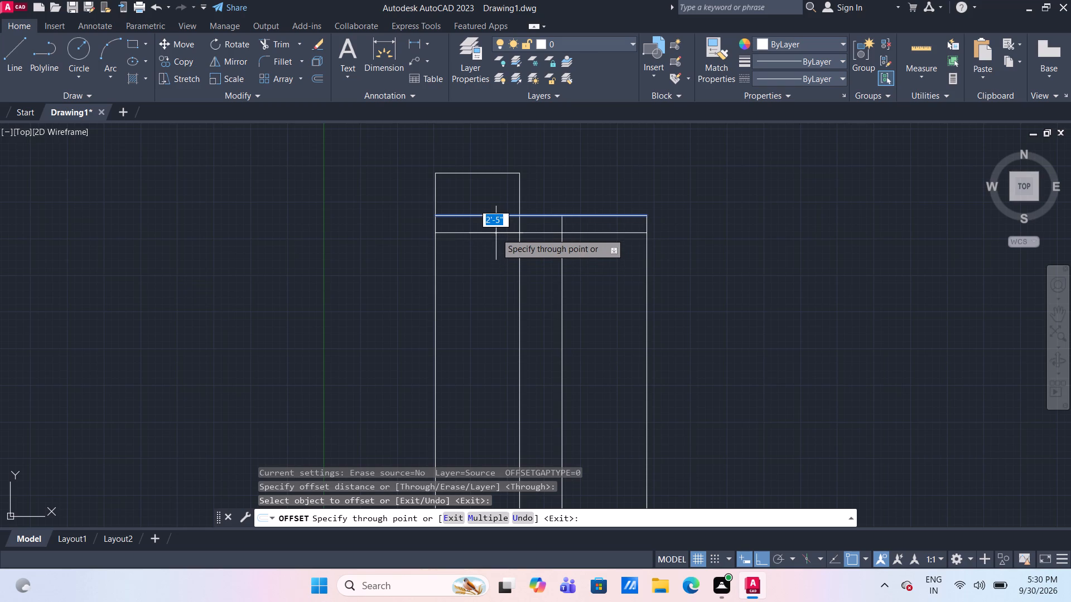
type("2'")
key("Return")
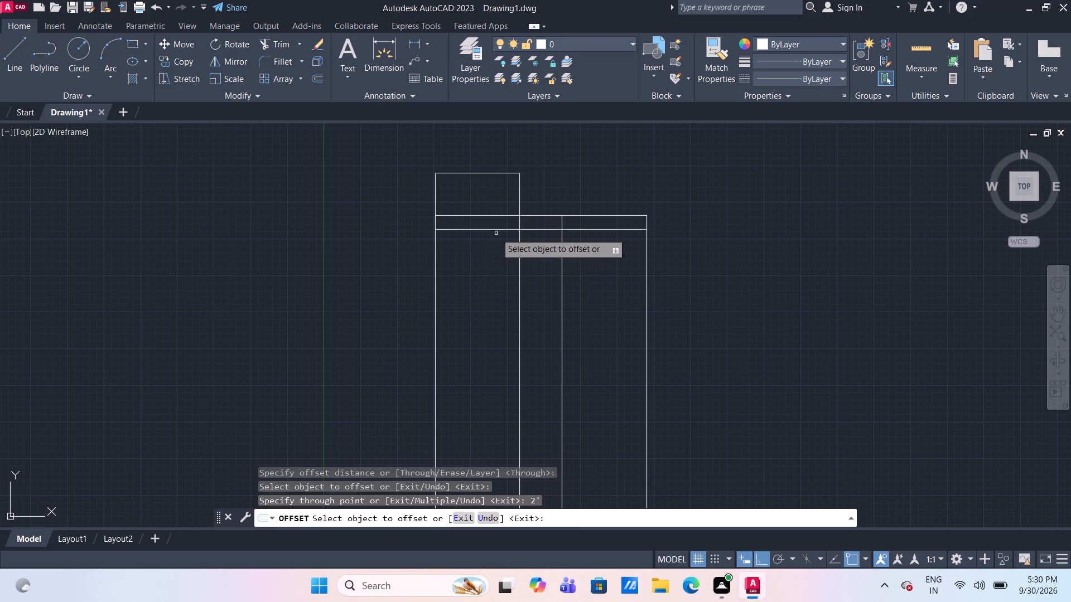
left_click(491, 231)
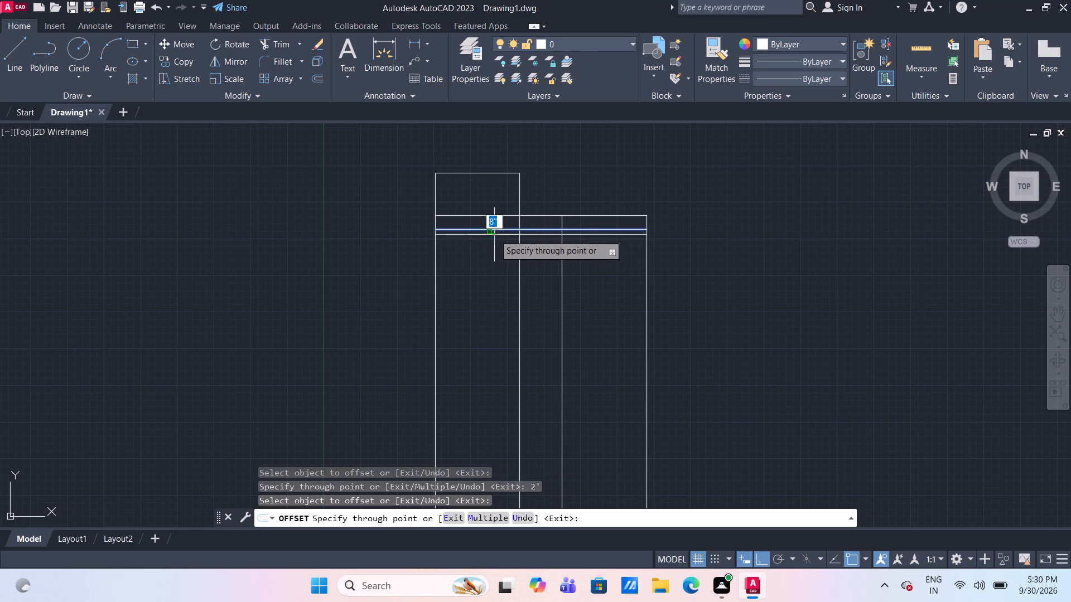
type("1'")
key("Return")
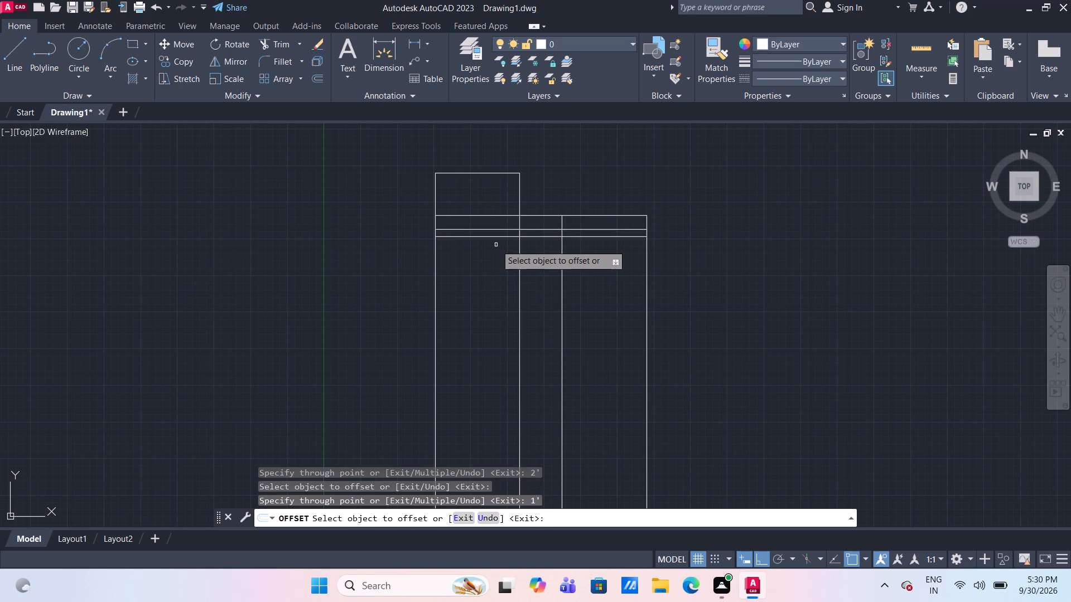
Quick-measure the left bay of the plan below the two upper horizontal lines.
middle_click_drag(495, 245, 471, 171)
scroll(471, 173, "down", 2)
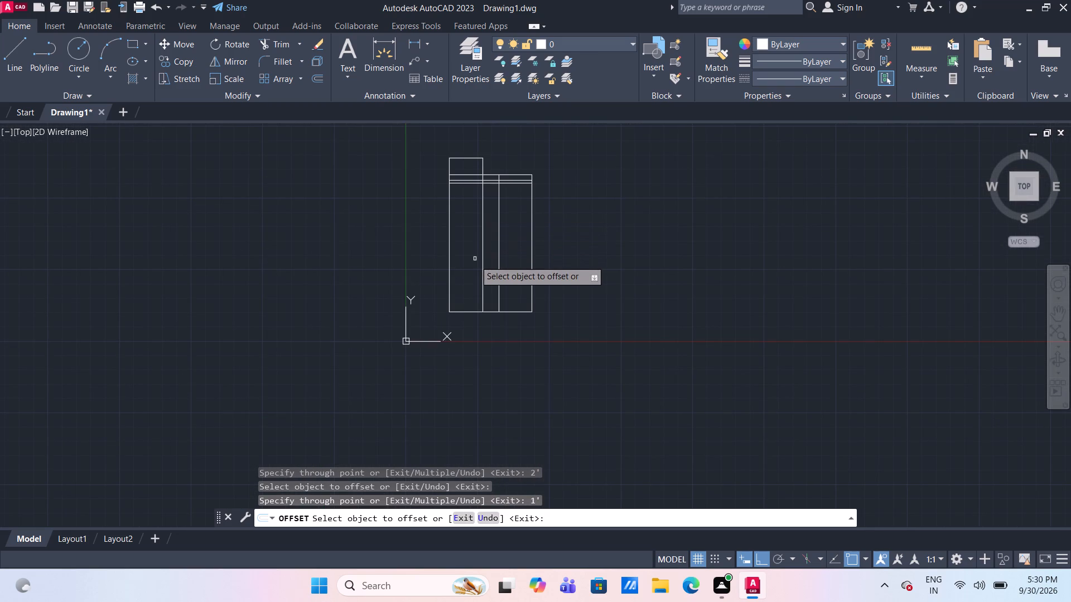
scroll(475, 264, "up", 1)
middle_click_drag(475, 264, 448, 293)
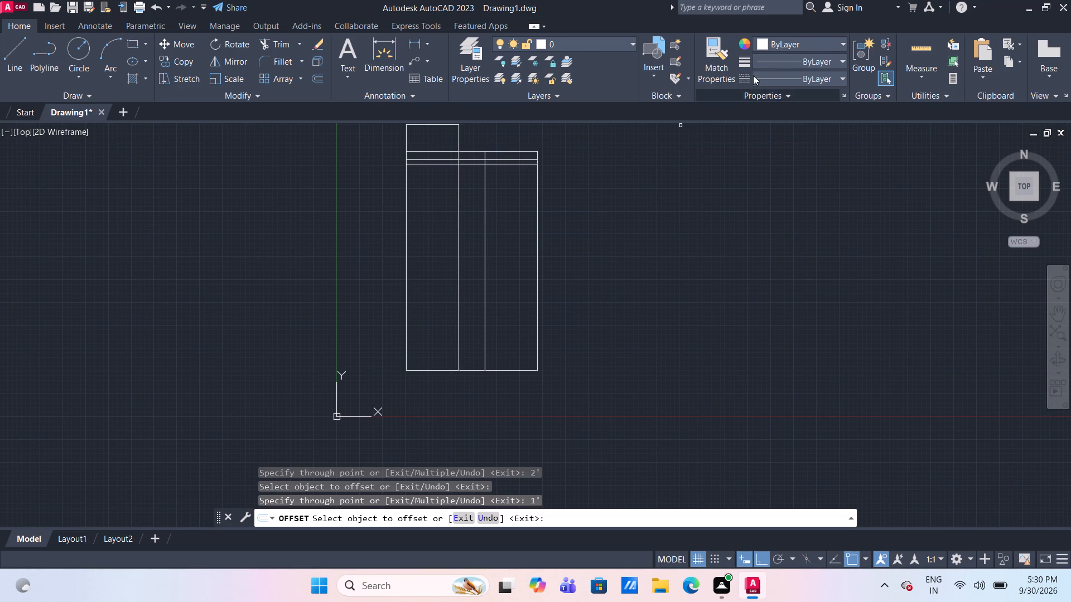
left_click(917, 49)
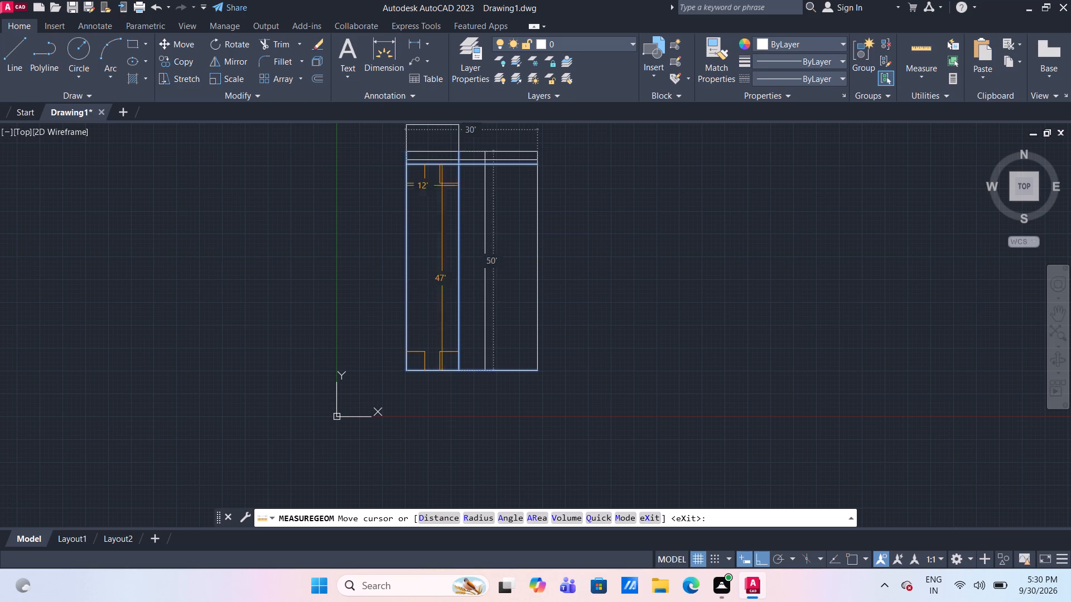
key("Escape")
Offset the lower of the two upper horizontal lines 15' downward, and offset the resulting line another 5' downward.
middle_click_drag(438, 205, 408, 253)
scroll(403, 264, "up", 1)
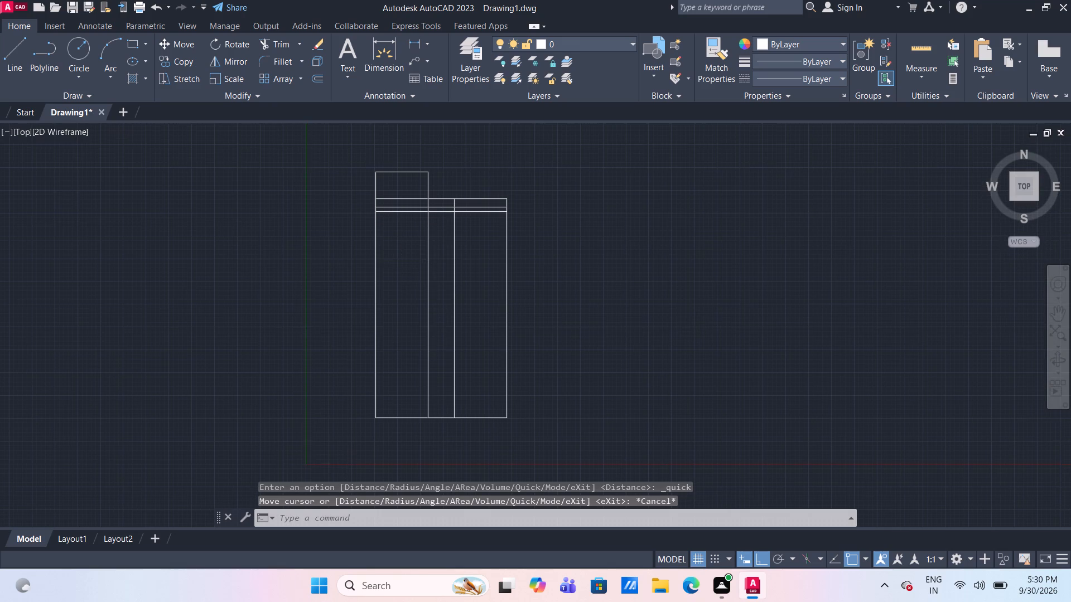
middle_click(403, 264)
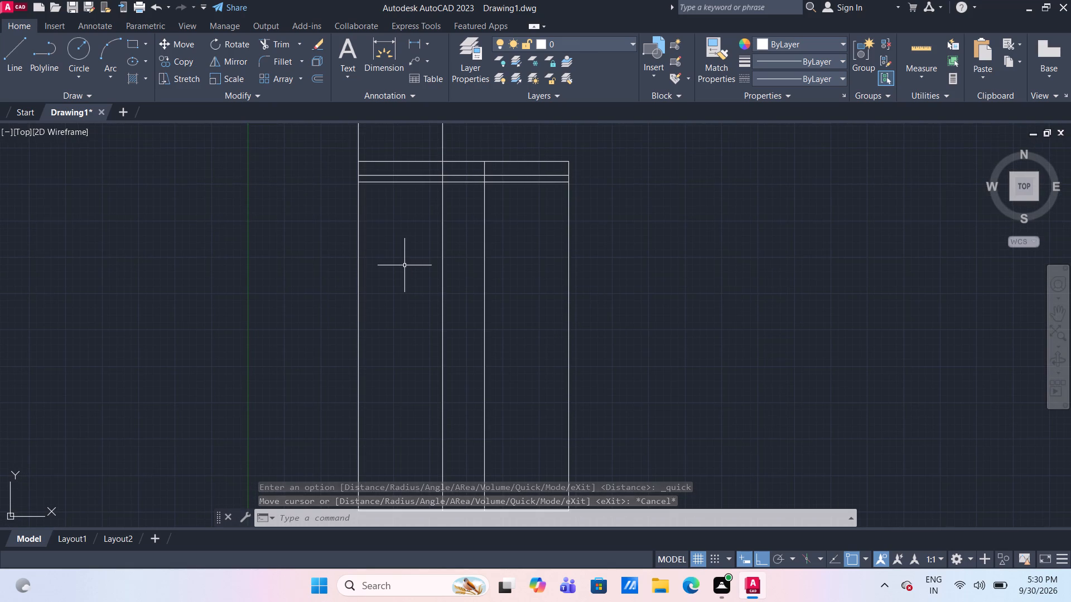
key("o")
key("Return")
key("Return")
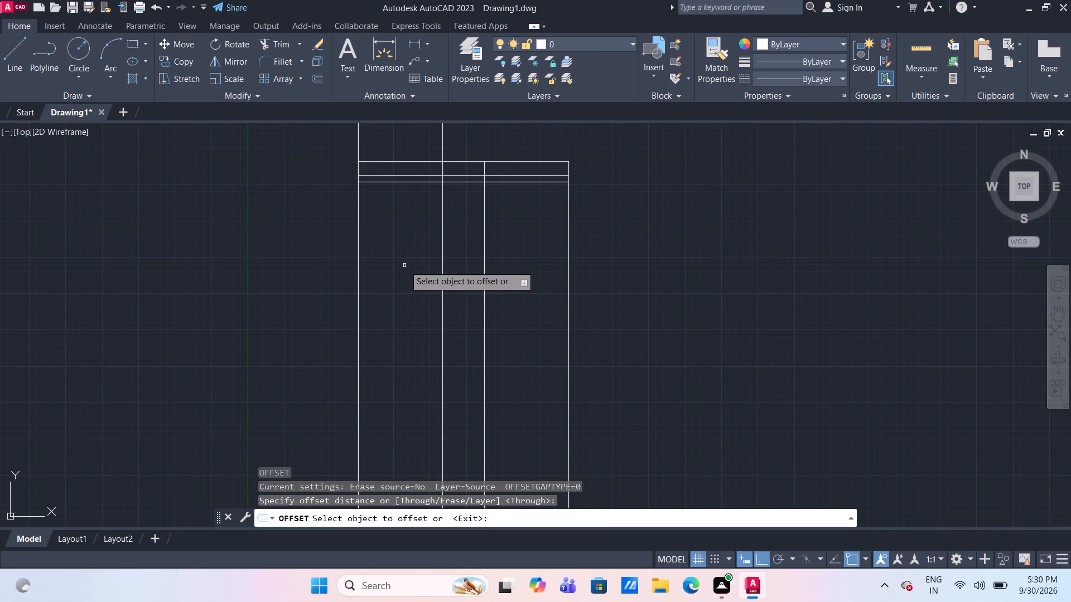
left_click(537, 182)
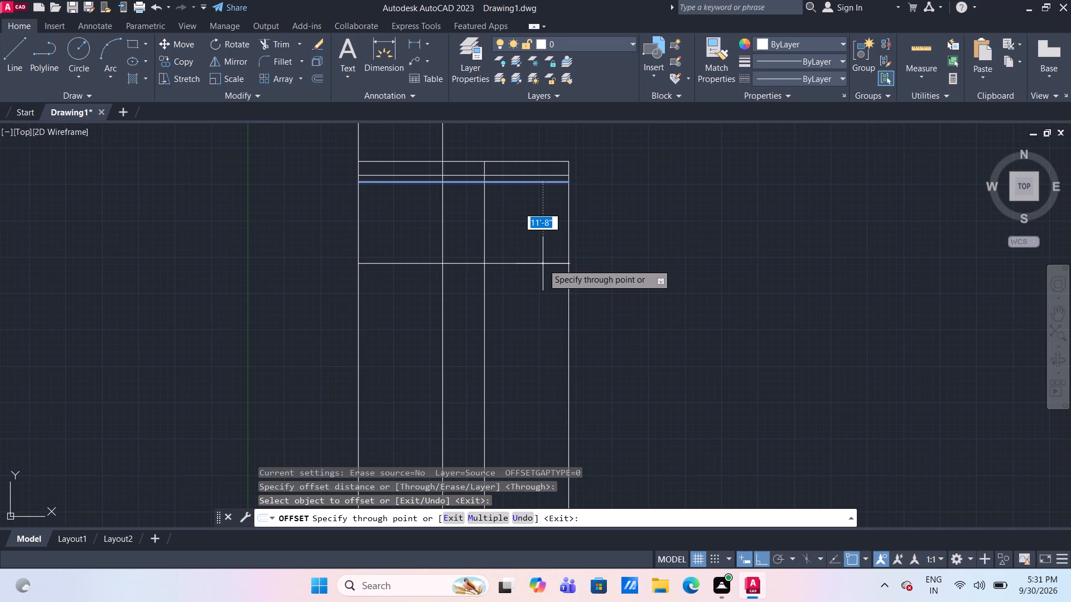
key("1")
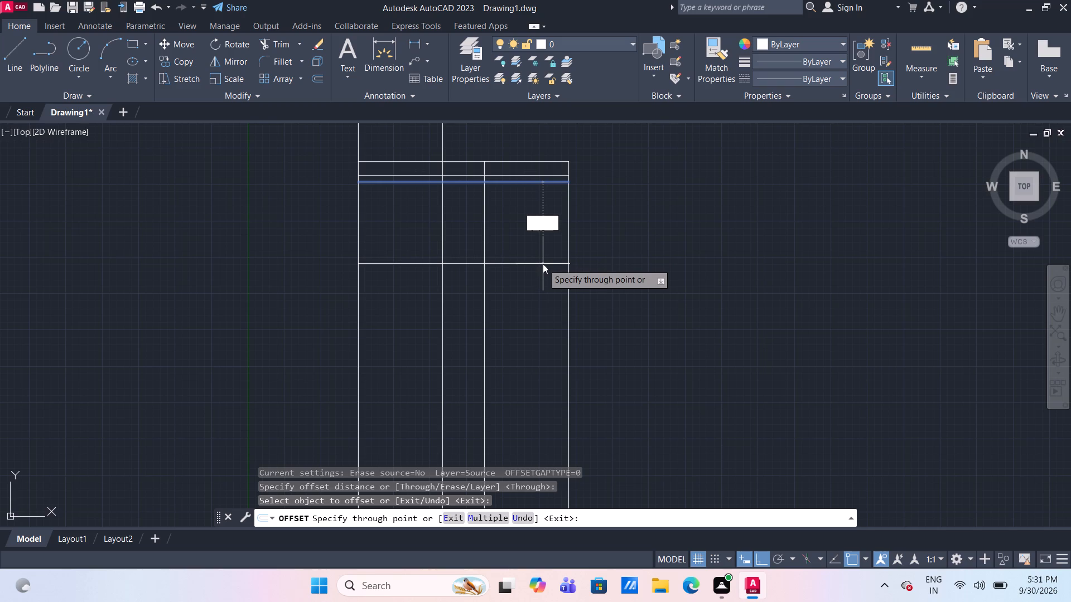
type("5'")
key("Return")
scroll(543, 264, "down", 3)
scroll(531, 281, "up", 2)
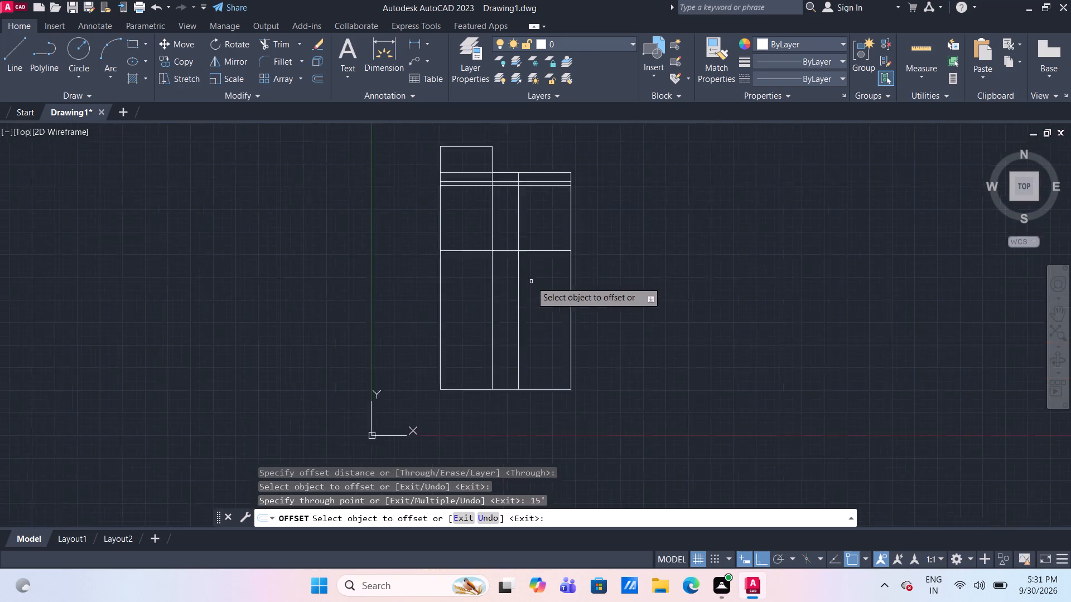
left_click(541, 251)
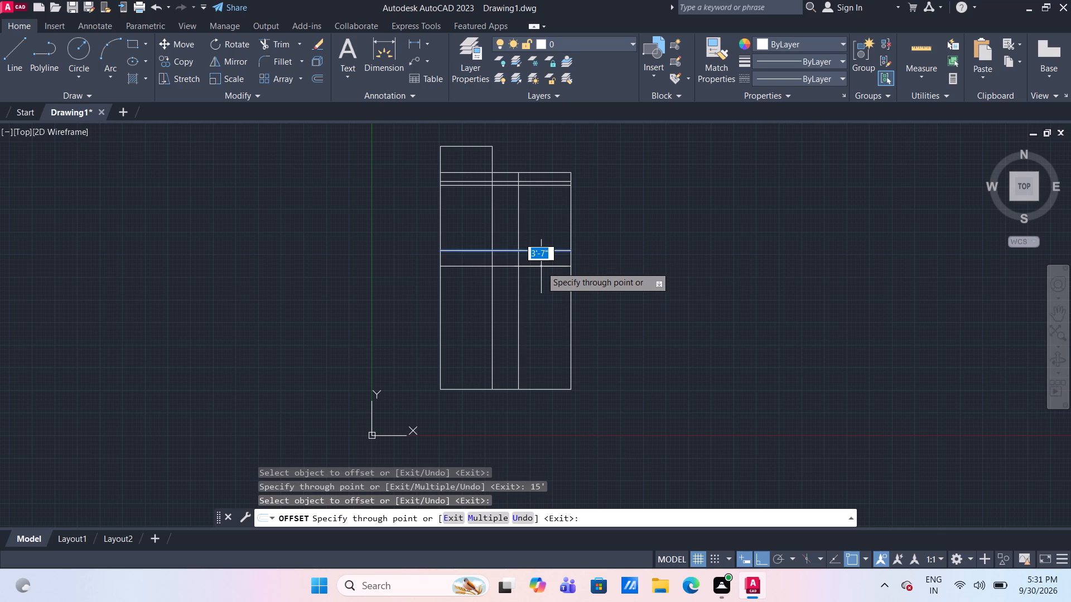
type("5'")
key("Return")
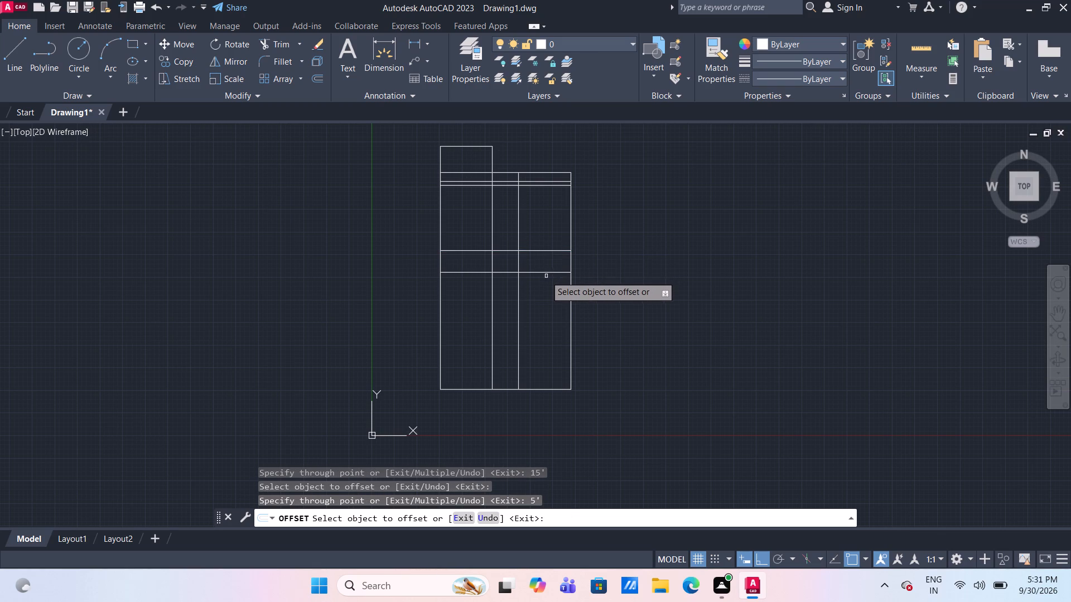
Offset the lowest interior horizontal line 4' downward, offset that copy 20' downward, and end the Offset command.
left_click(539, 273)
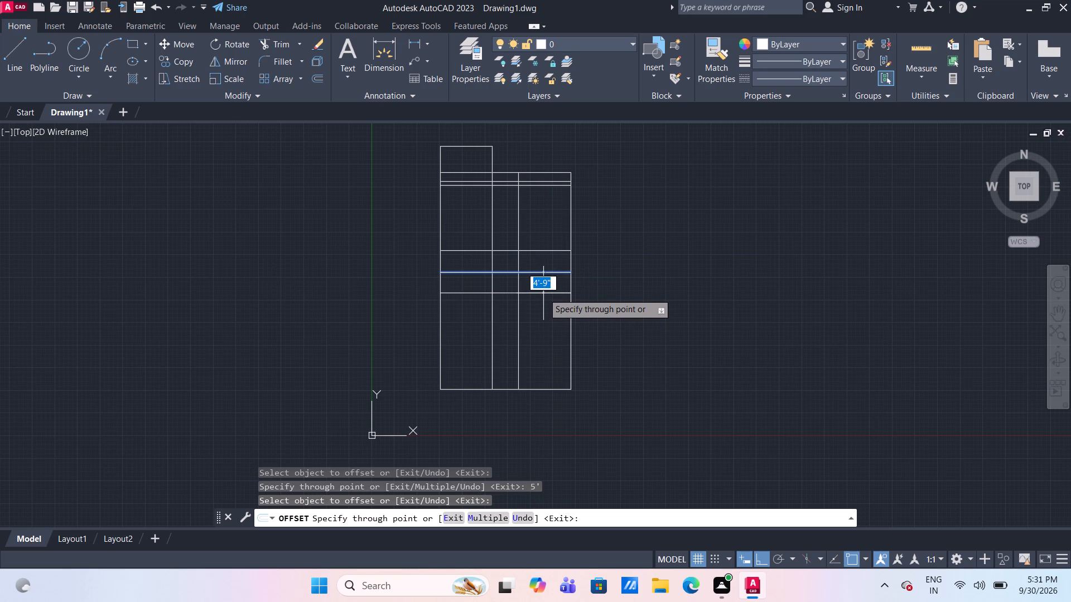
type("4'")
key("Return")
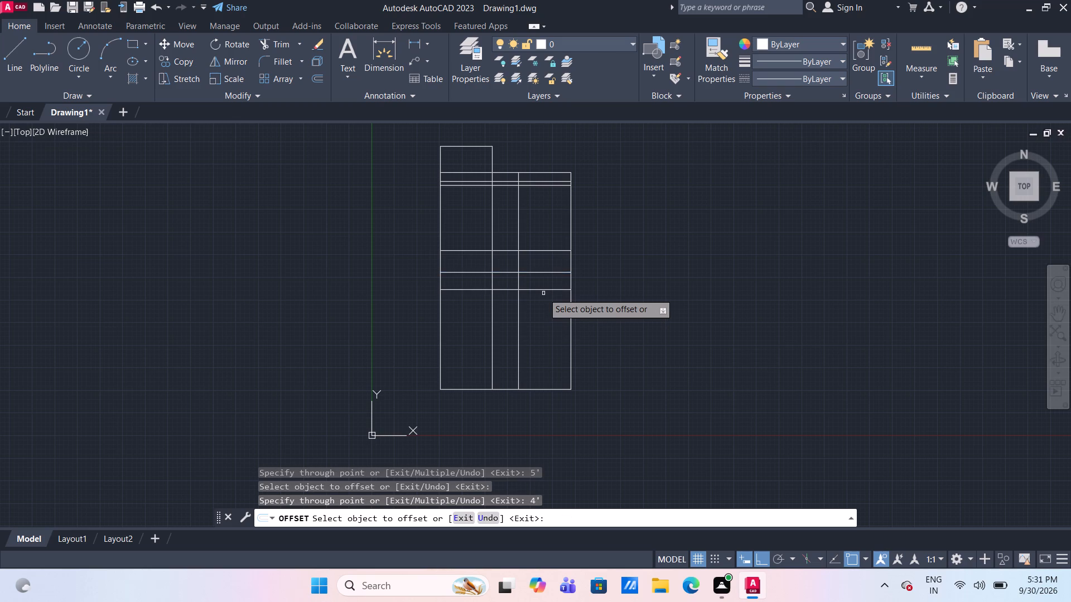
left_click(537, 291)
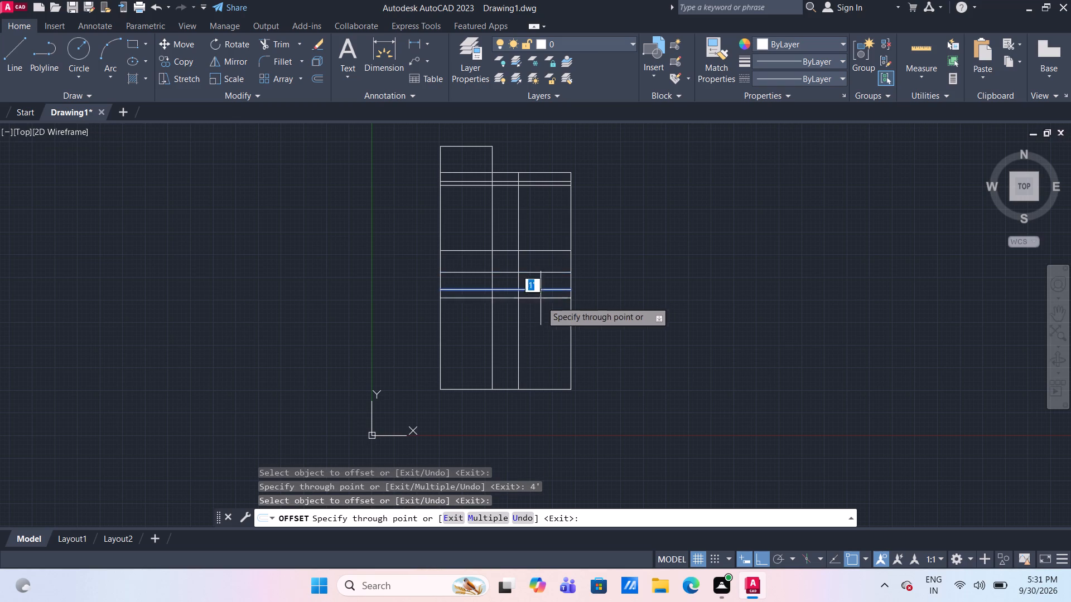
type("20'")
key("Return")
key("Escape")
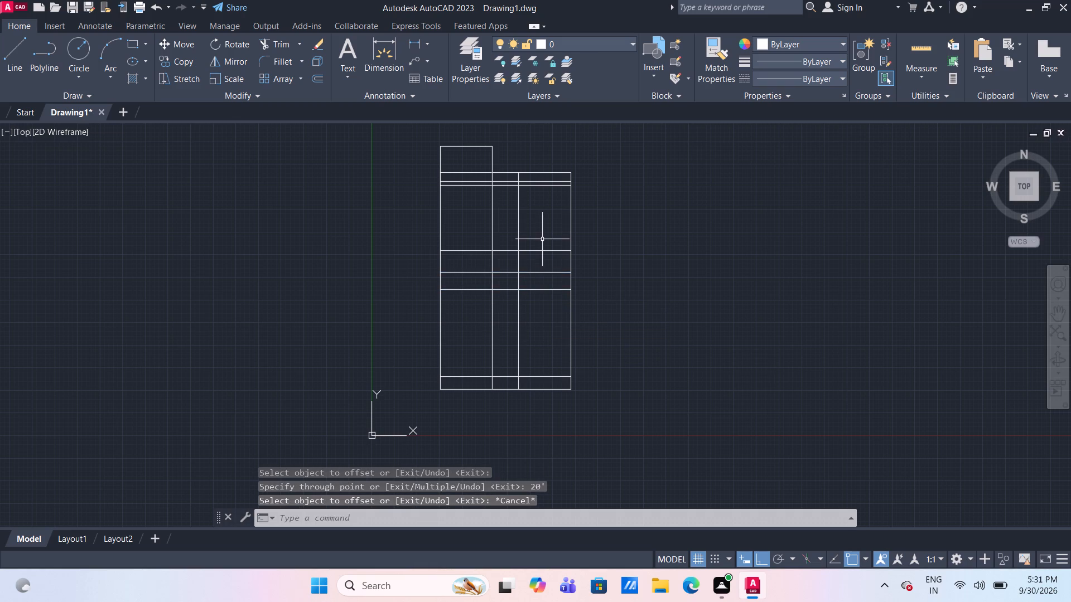
Erase the interior horizontal line that was offset at 15'.
left_click(543, 250)
key("Delete")
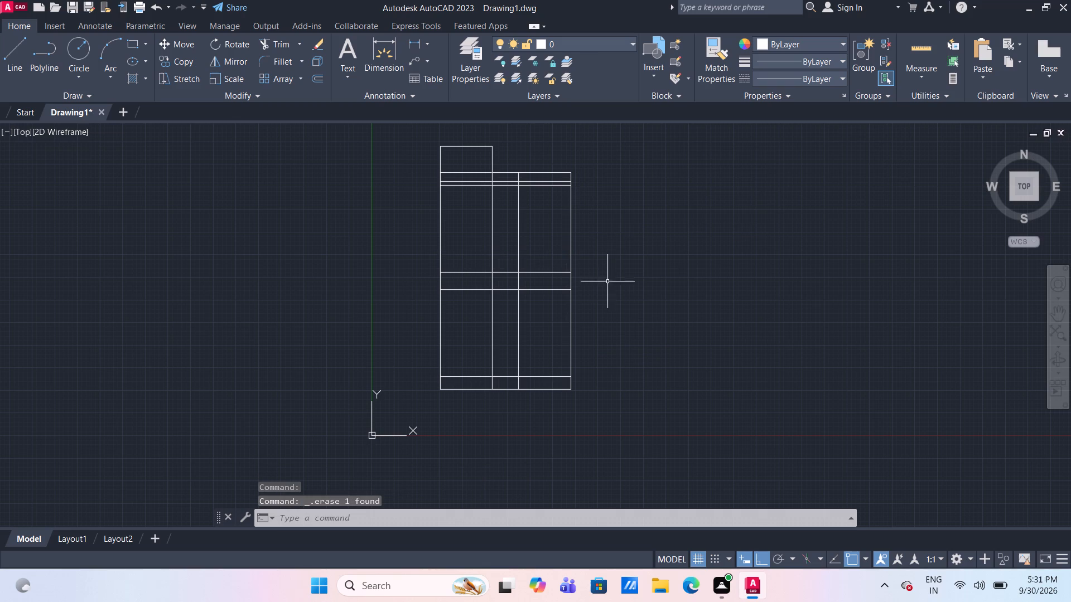
Trim both vertical division lines between the main rectangle's top side and the first horizontal line below it.
scroll(476, 305, "up", 1)
scroll(480, 307, "down", 1)
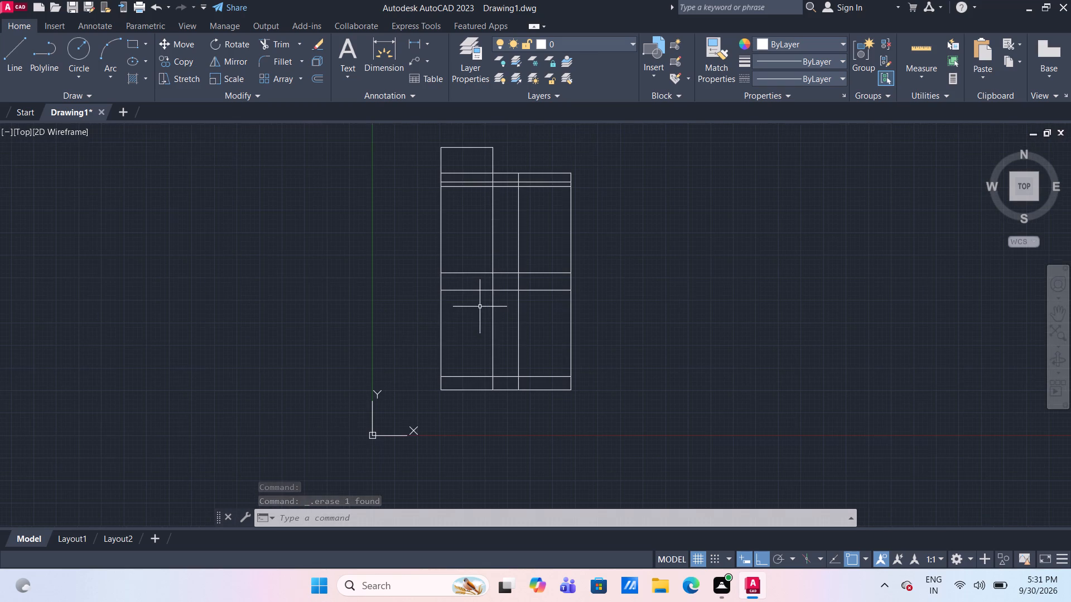
middle_click_drag(481, 307, 500, 314)
scroll(506, 220, "up", 1)
middle_click_drag(498, 225, 484, 261)
type("TR")
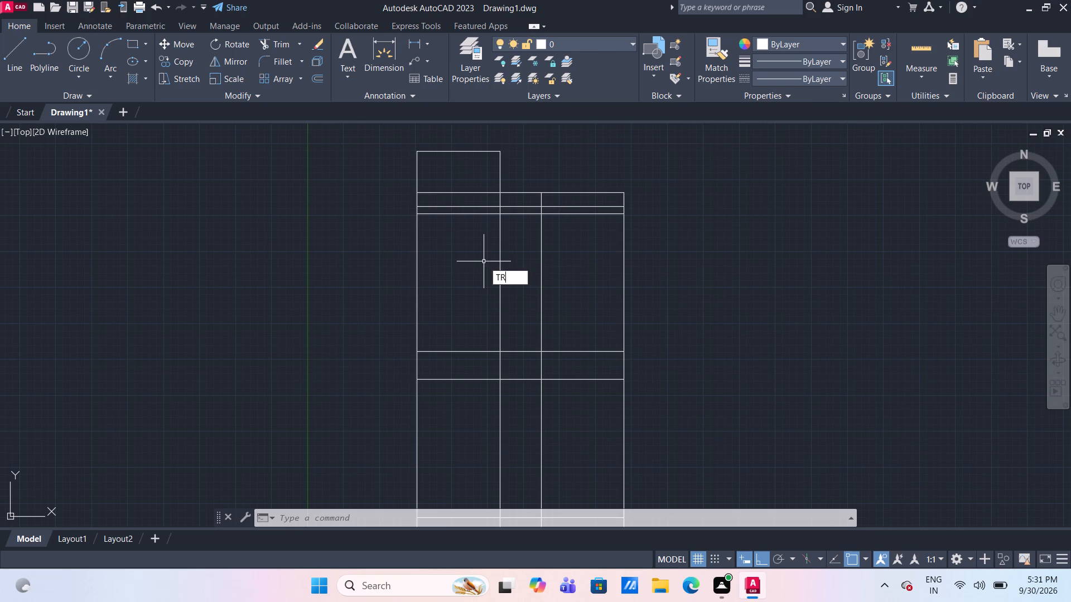
key("Return")
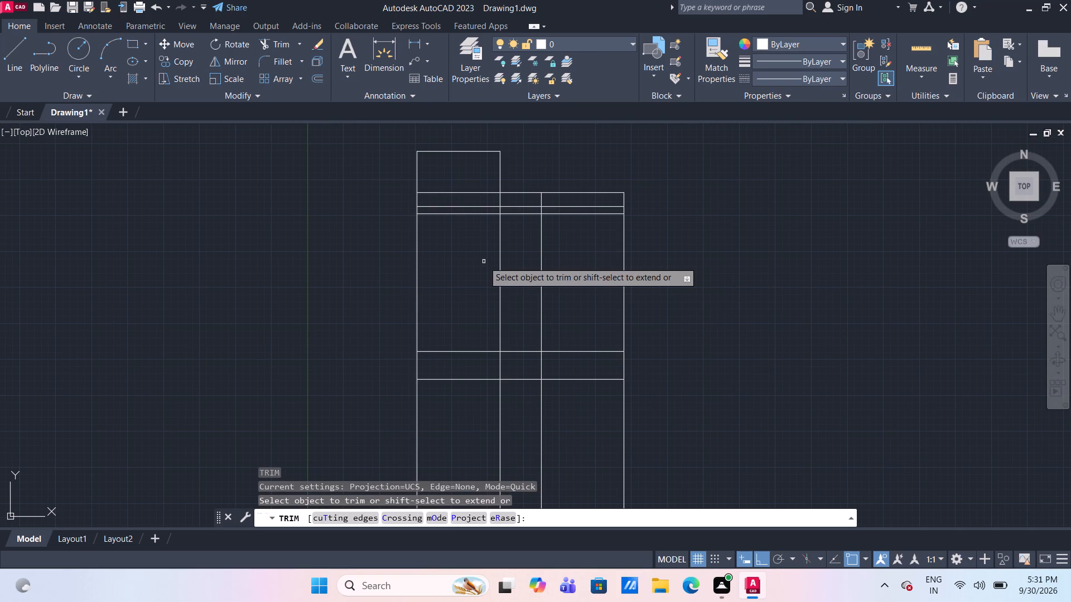
left_click(501, 198)
left_click(541, 200)
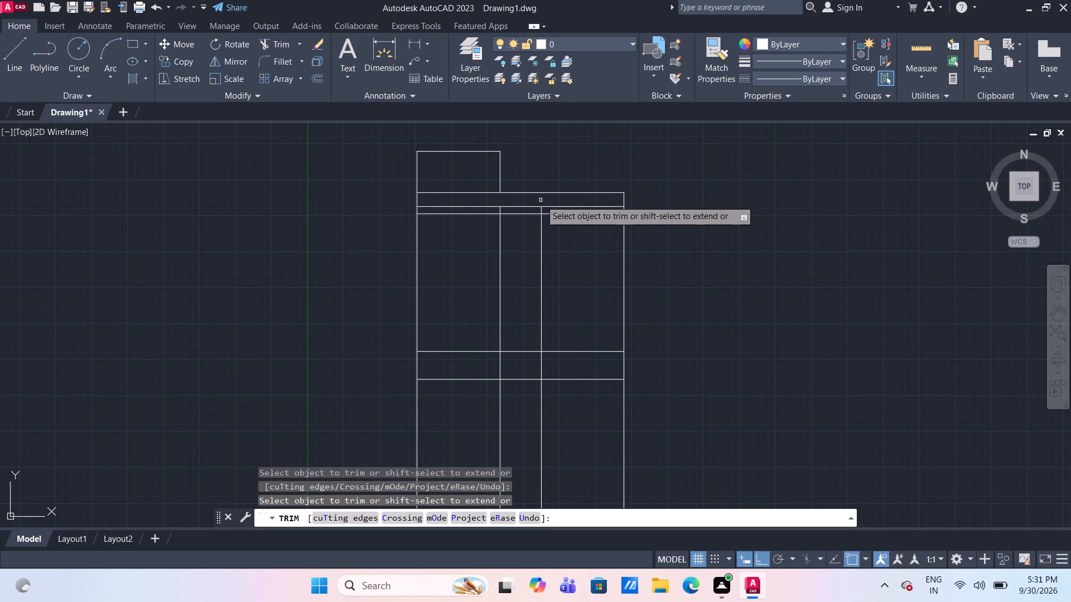
Trim the two upper horizontal lines beyond the right division line, and the left division line between those two horizontals.
left_click(563, 208)
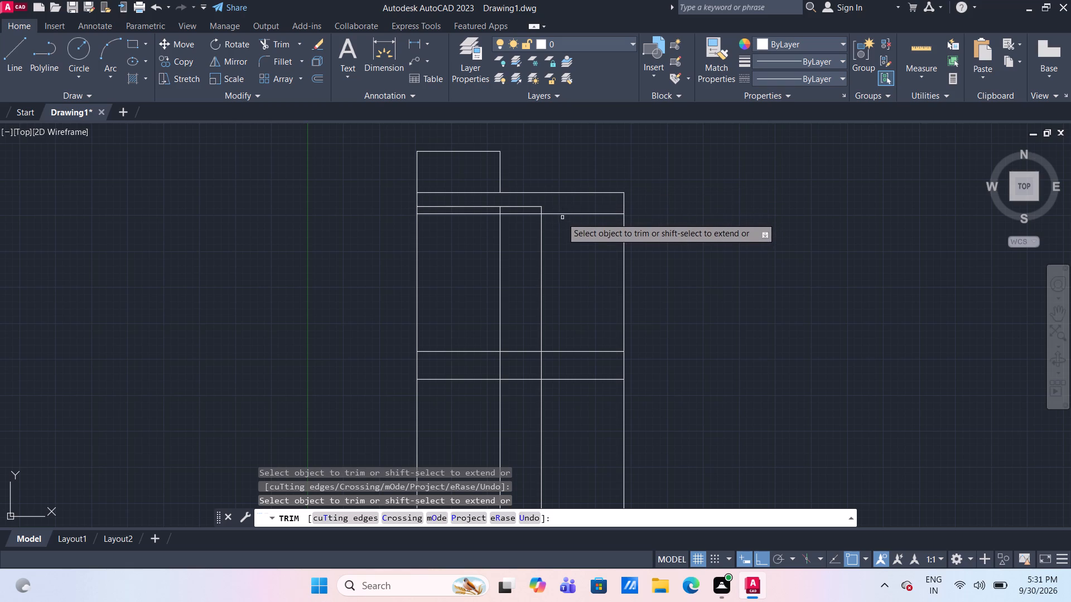
left_click(559, 216)
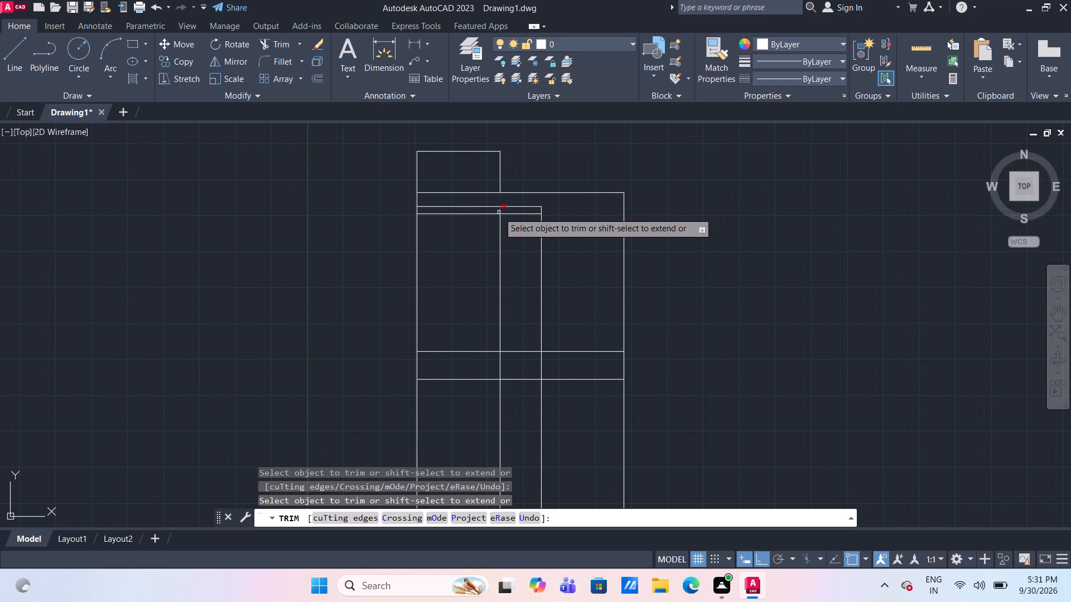
scroll(500, 215, "up", 2)
left_click(494, 205)
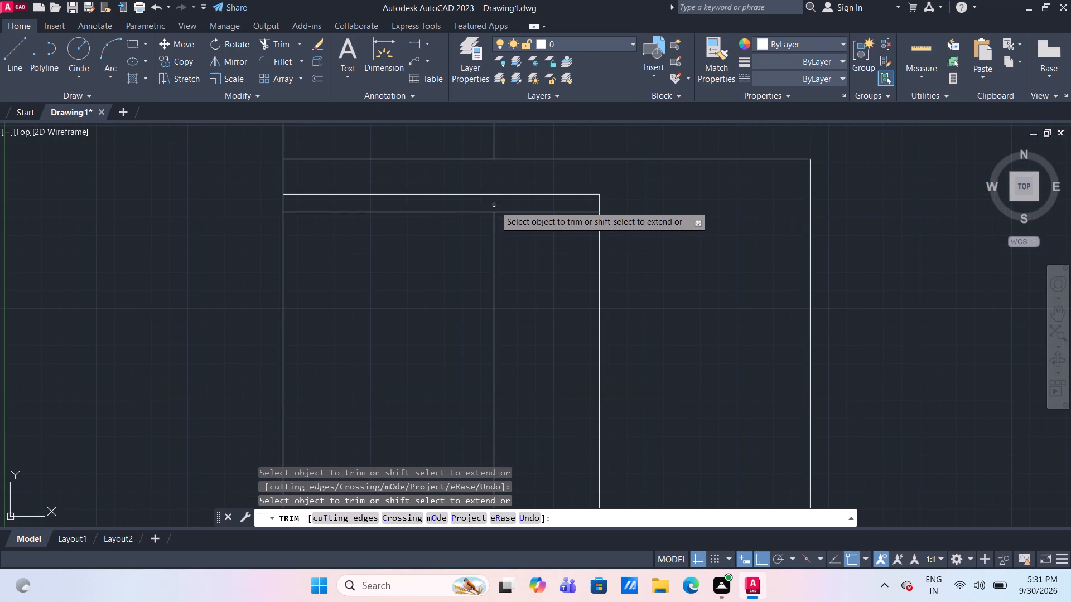
Trim the right division line between the two middle horizontal lines 4' apart, and end the Trim command.
scroll(512, 216, "down", 3)
middle_click_drag(568, 266, 557, 234)
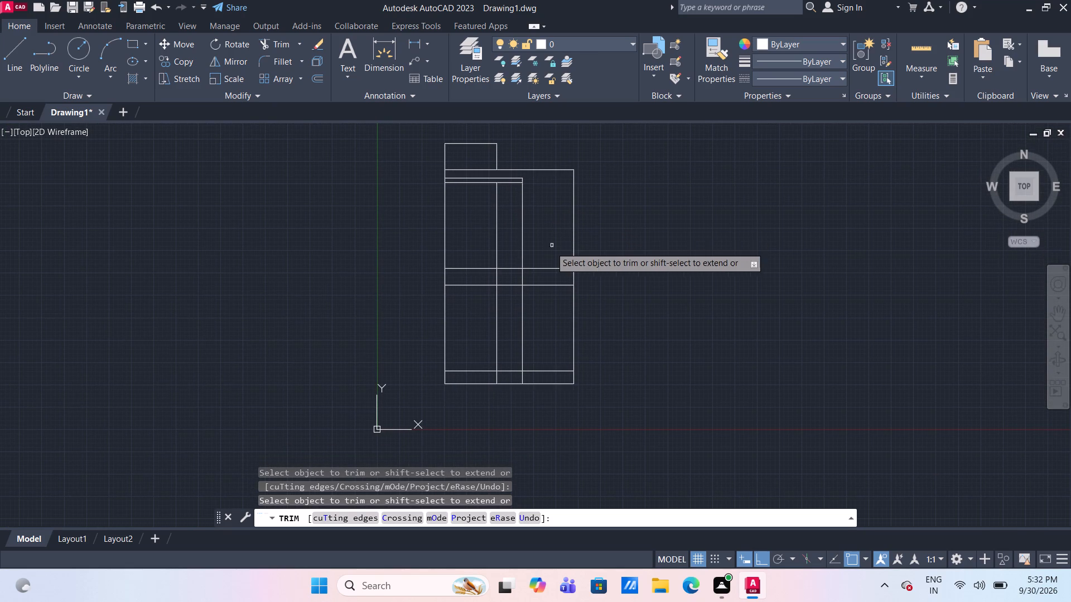
left_click(524, 276)
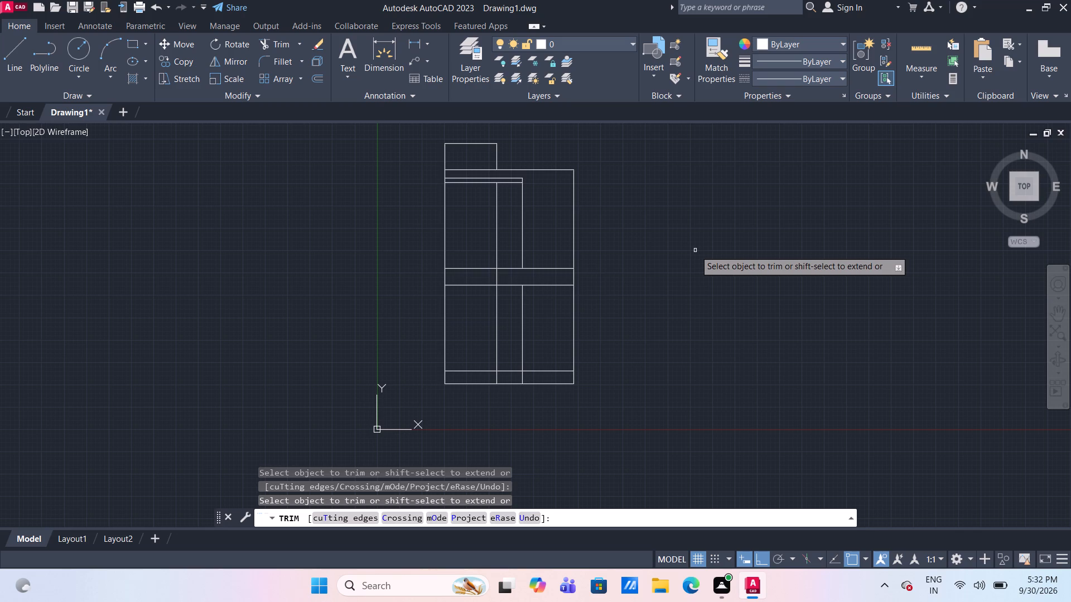
middle_click_drag(695, 250, 679, 232)
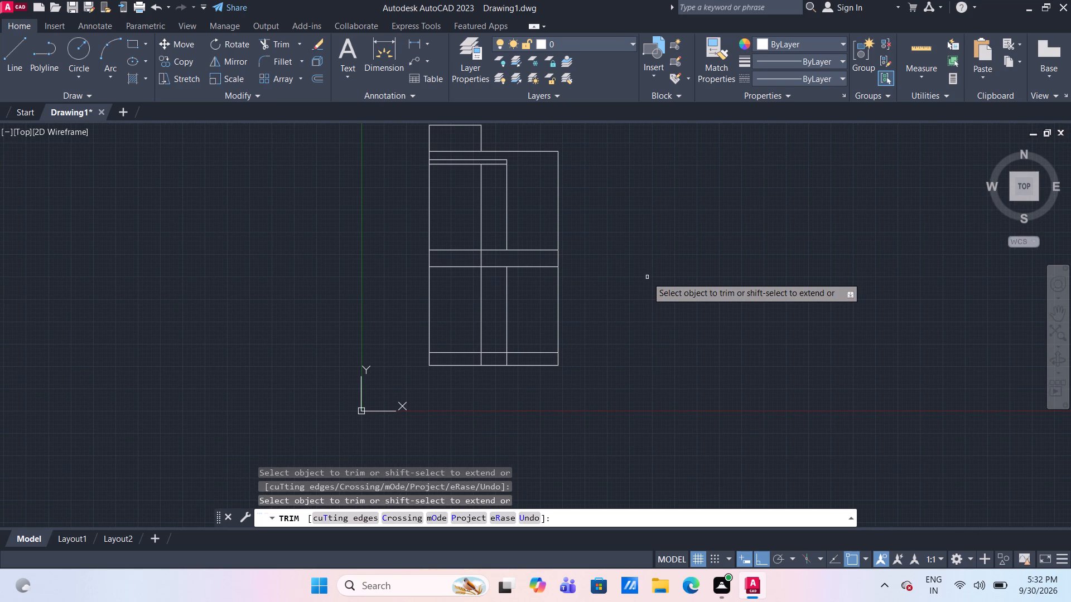
key("Escape")
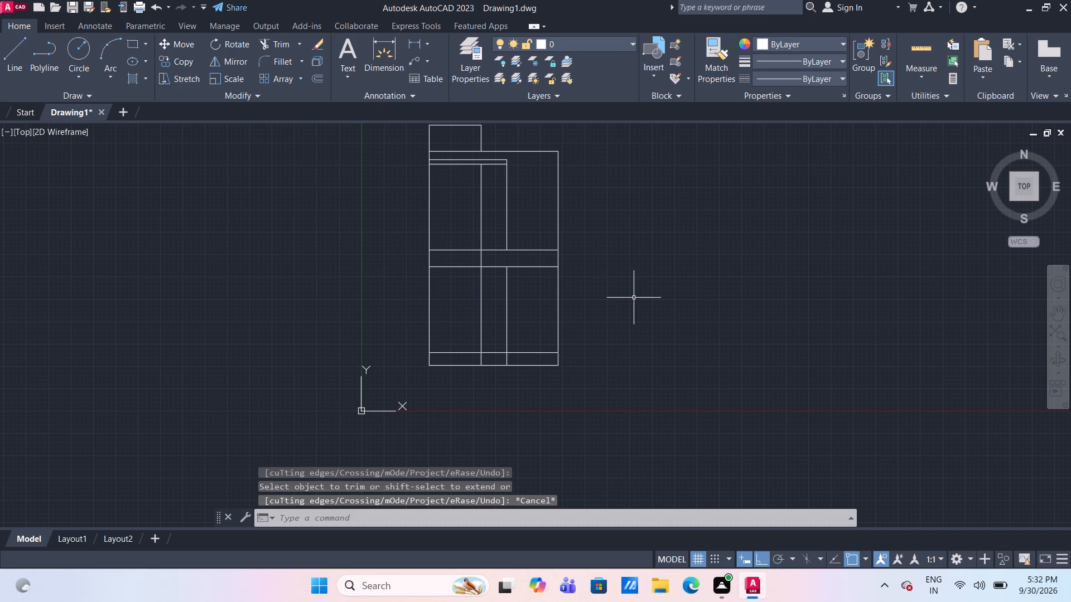
Draw a 4' by 4' three-sided projection on the plan's right side, joining the ends of the two middle horizontal lines.
key("l")
key("Return")
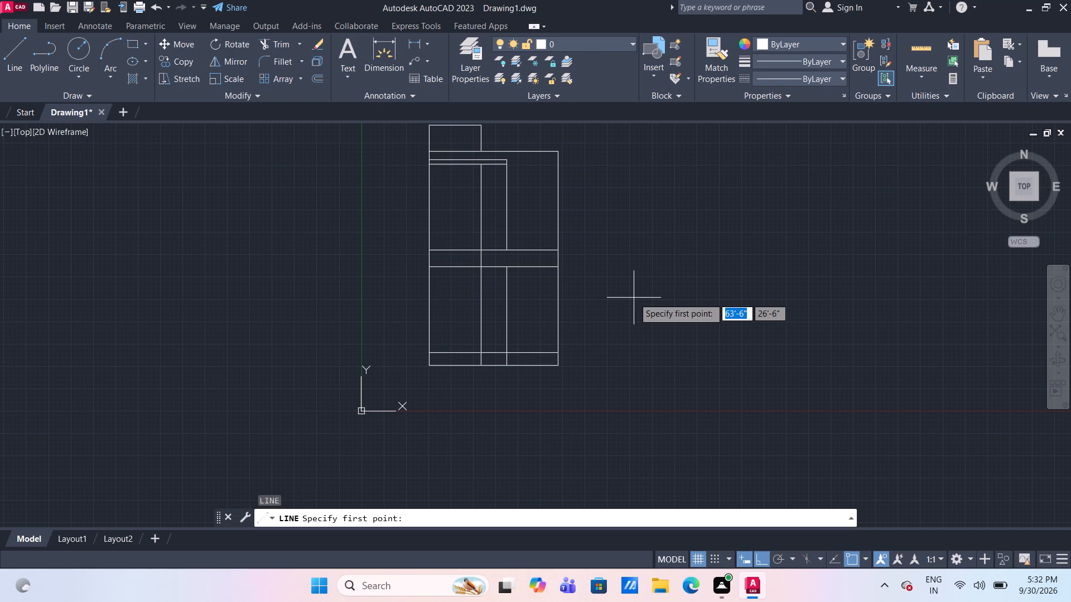
left_click(562, 250)
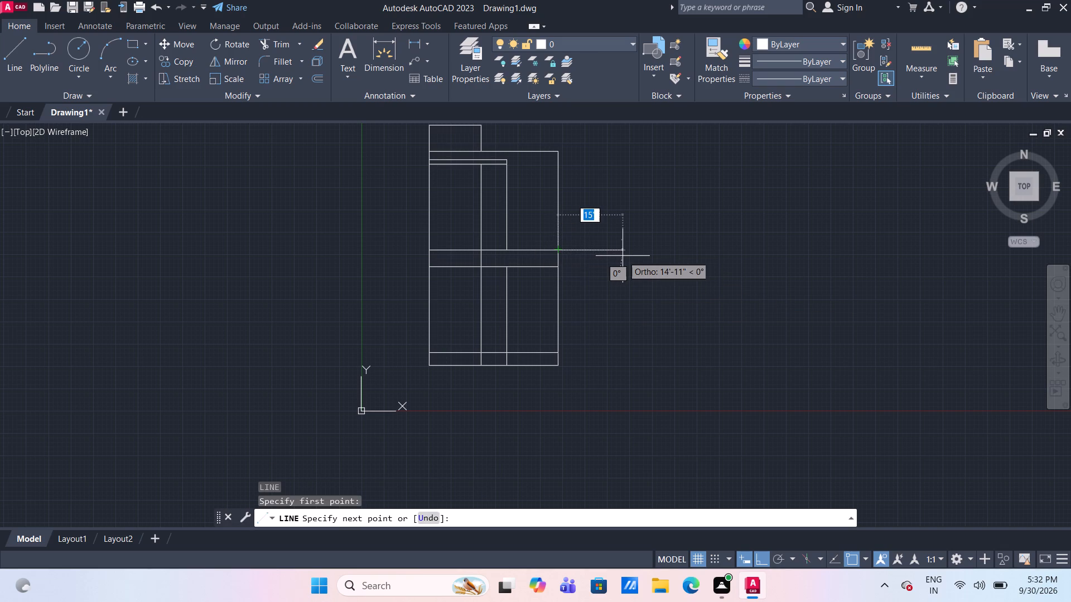
scroll(598, 255, "up", 2)
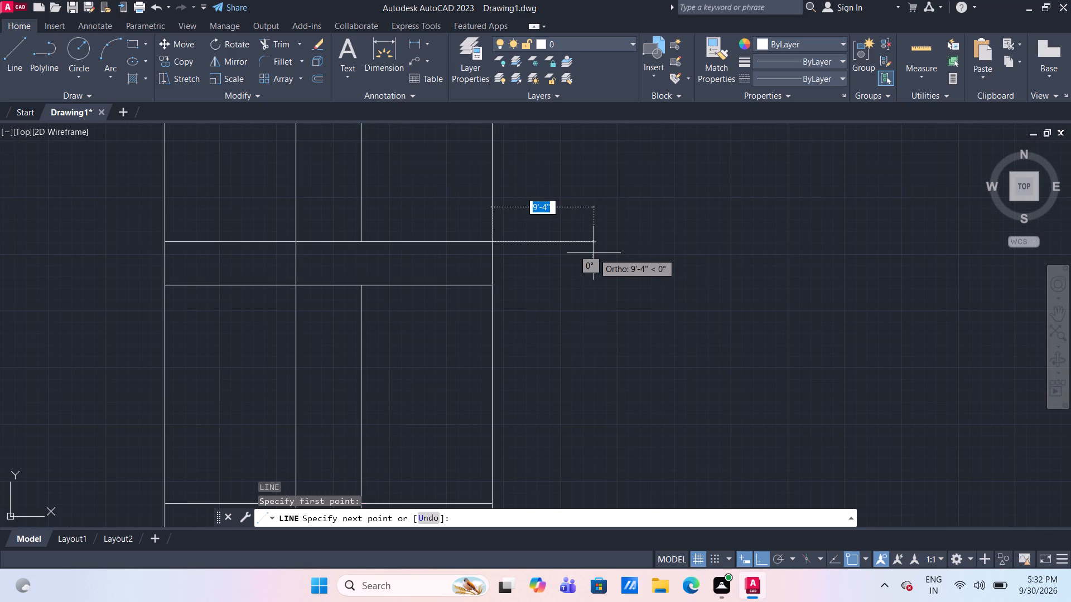
type("2'")
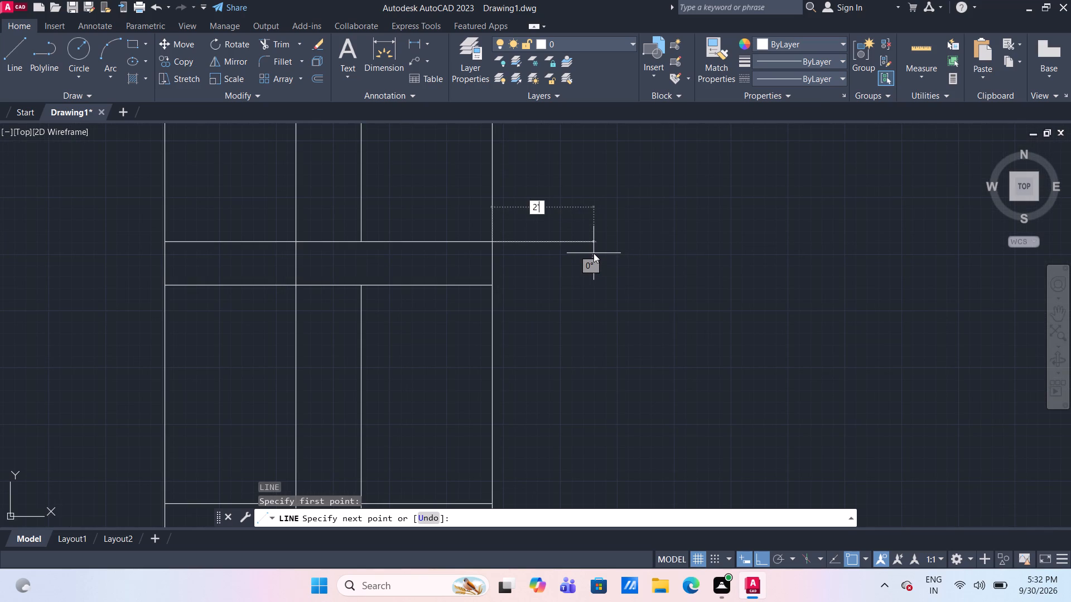
key("BackSpace")
key("BackSpace")
type("4'")
key("Return")
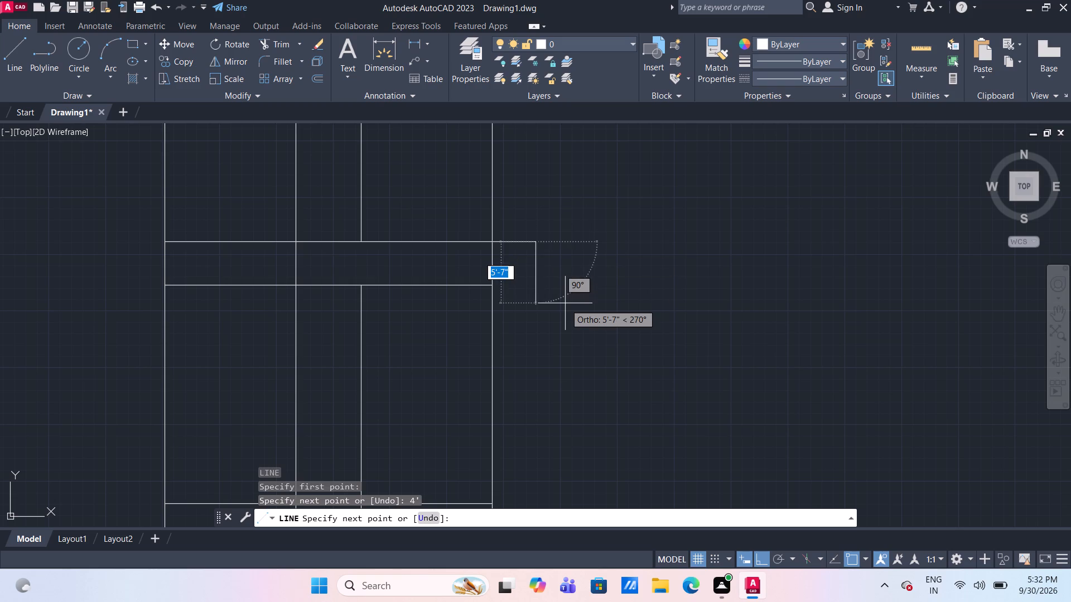
type("4'")
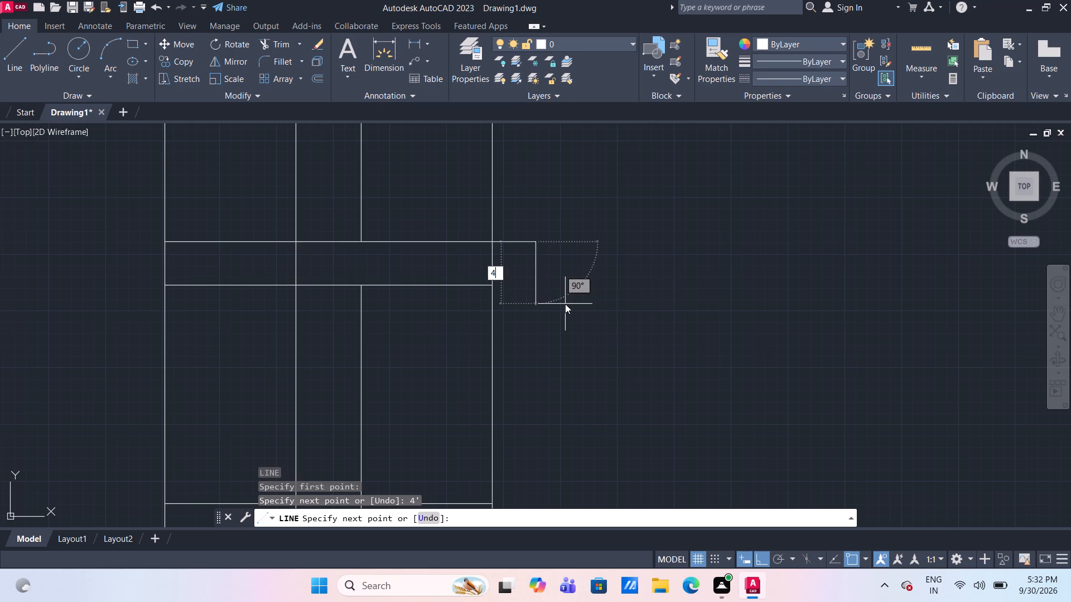
key("Return")
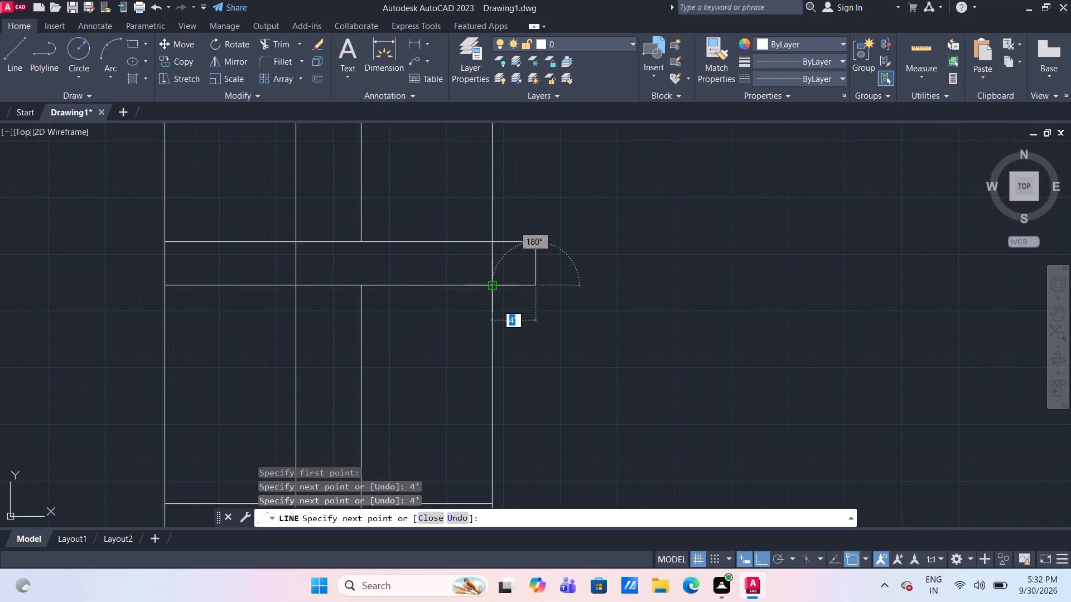
left_click(493, 281)
key("Escape")
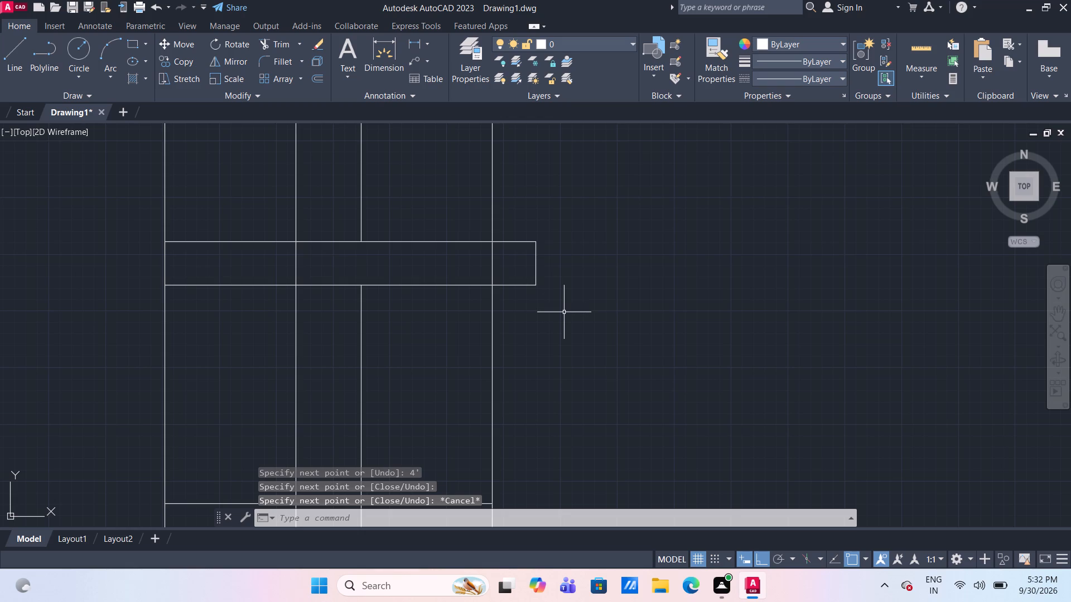
Trim the main rectangle's right side between the two middle horizontals where the new projection meets it, and end Trim.
type("TR")
key("Return")
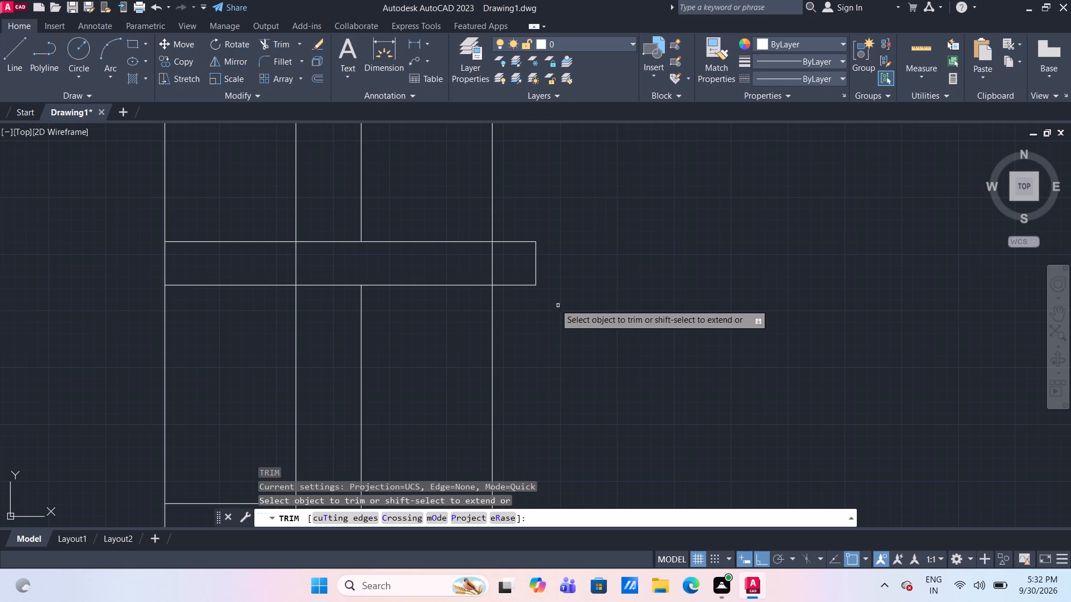
left_click(492, 261)
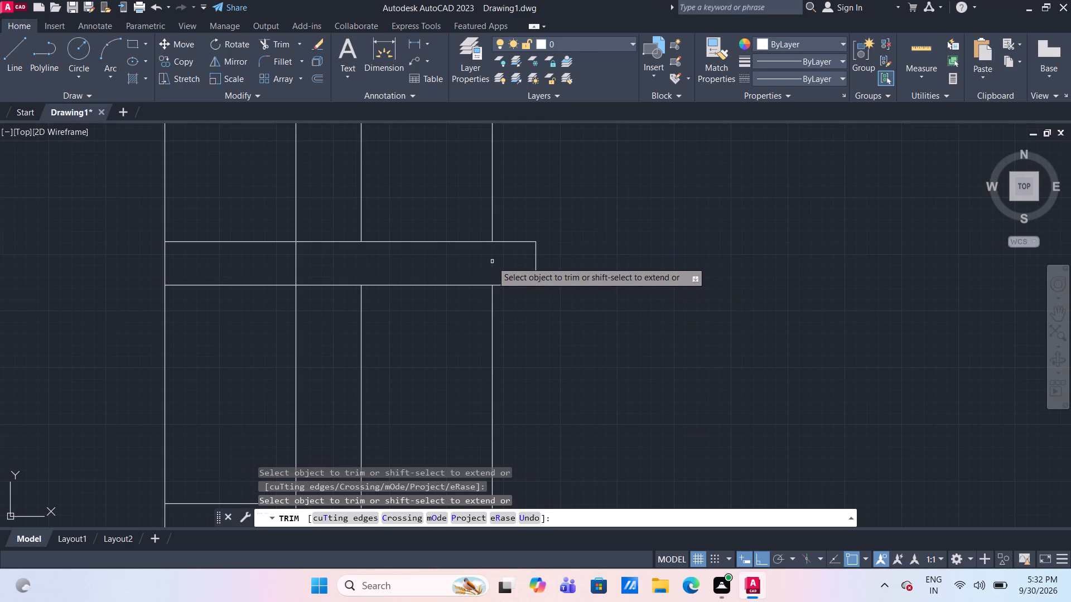
scroll(572, 305, "down", 2)
middle_click_drag(585, 315, 585, 294)
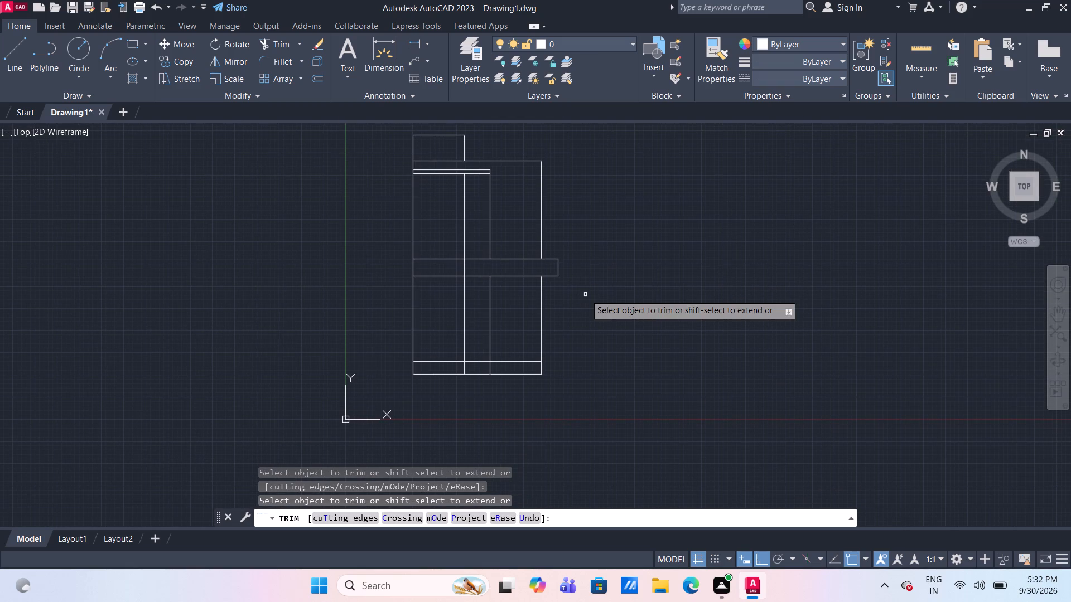
key("Escape")
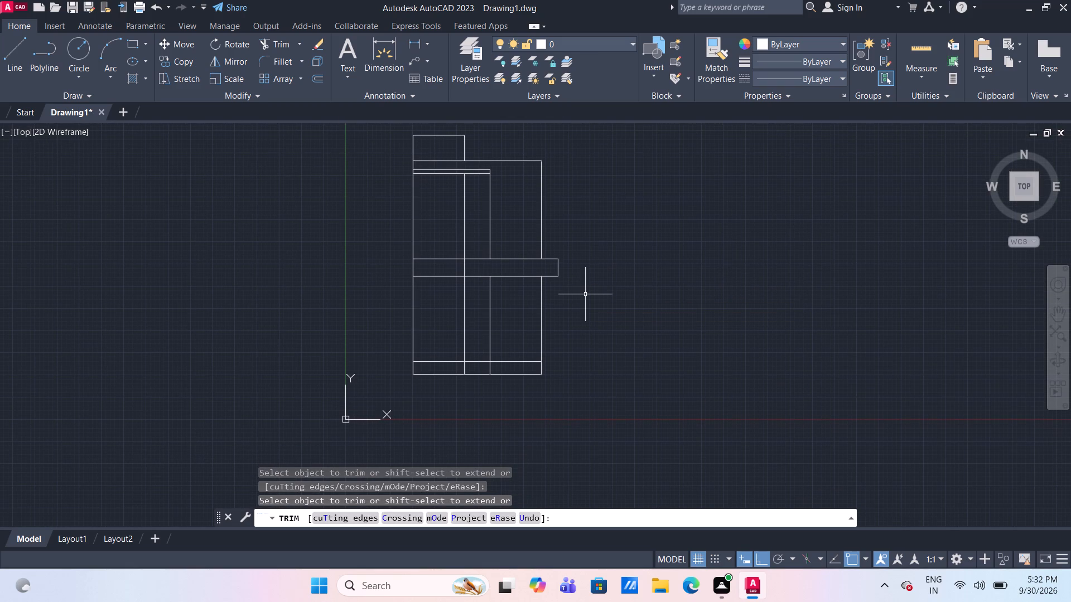
Quick-measure the strip along the bottom of the plan, to the right of the right division line.
middle_click_drag(591, 397, 591, 361)
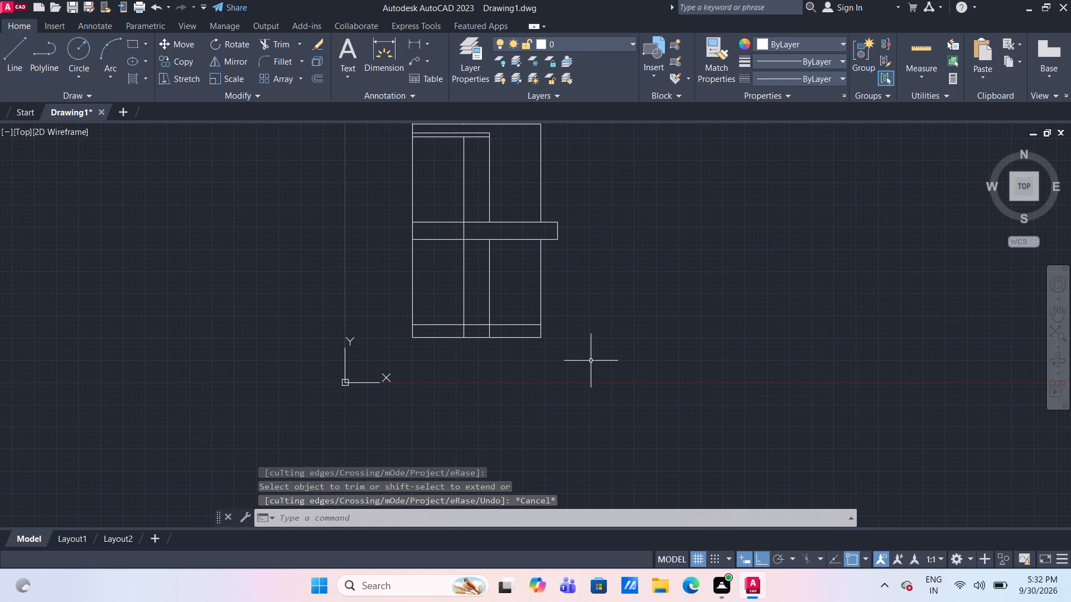
scroll(475, 357, "up", 2)
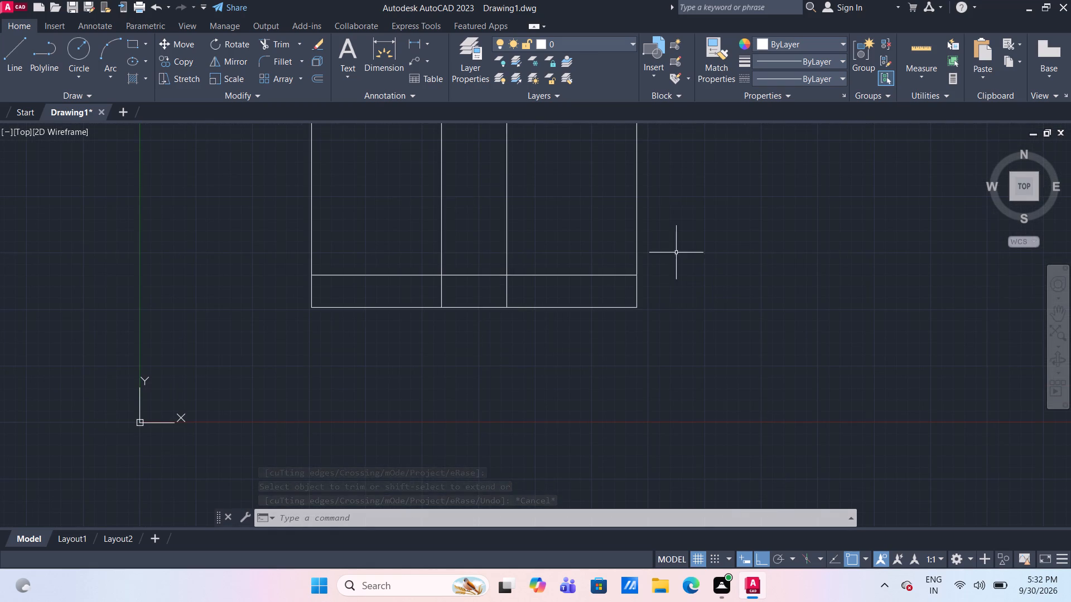
left_click(927, 54)
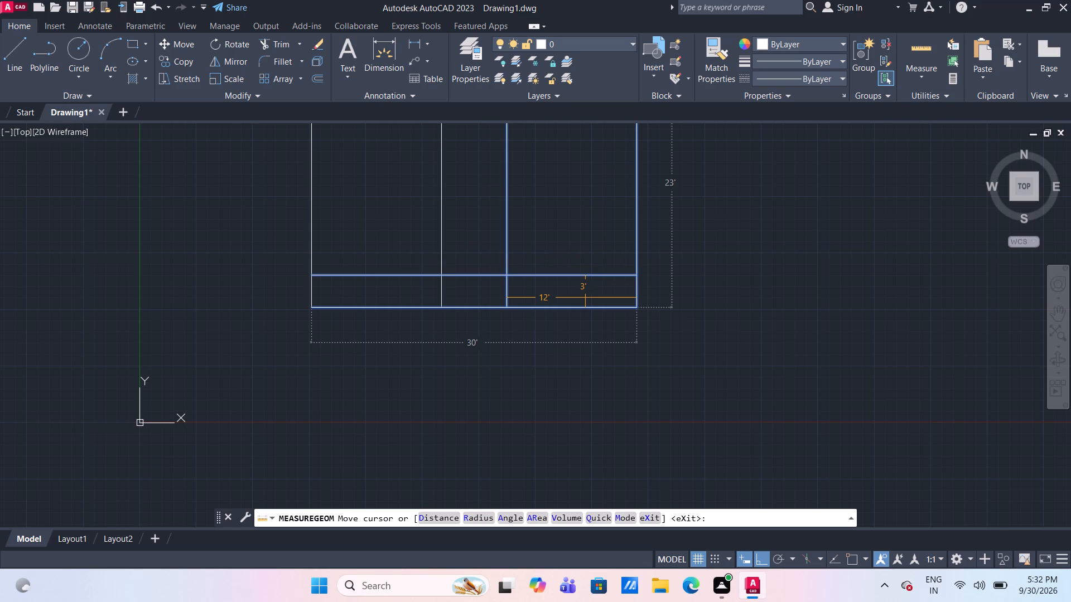
key("Escape")
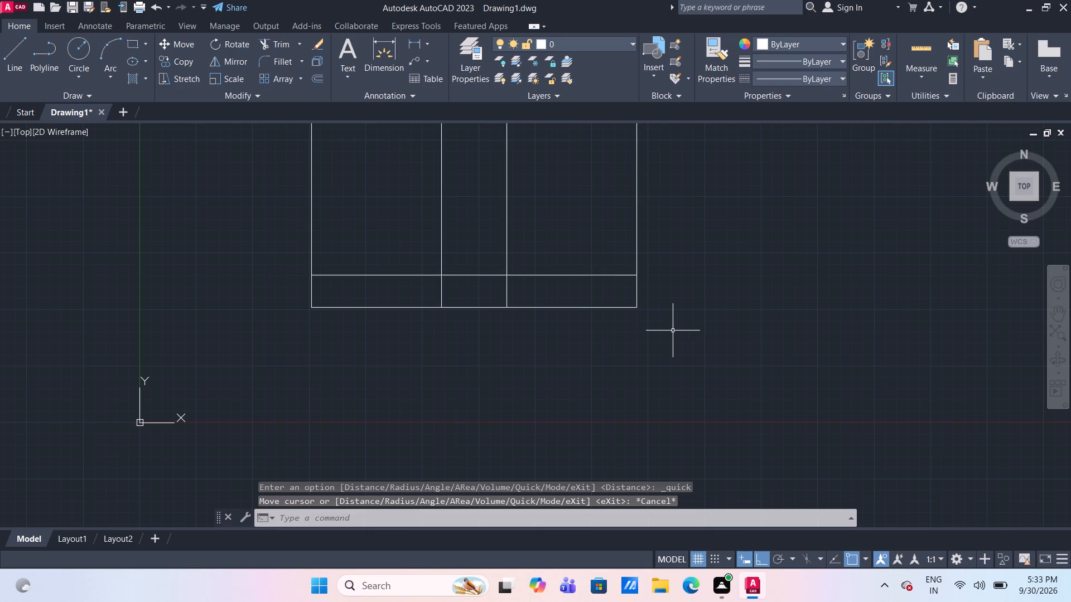
Offset the bottom strip's upper line downward by 1' twice in succession, and end the Offset command.
key("o")
key("Return")
key("Return")
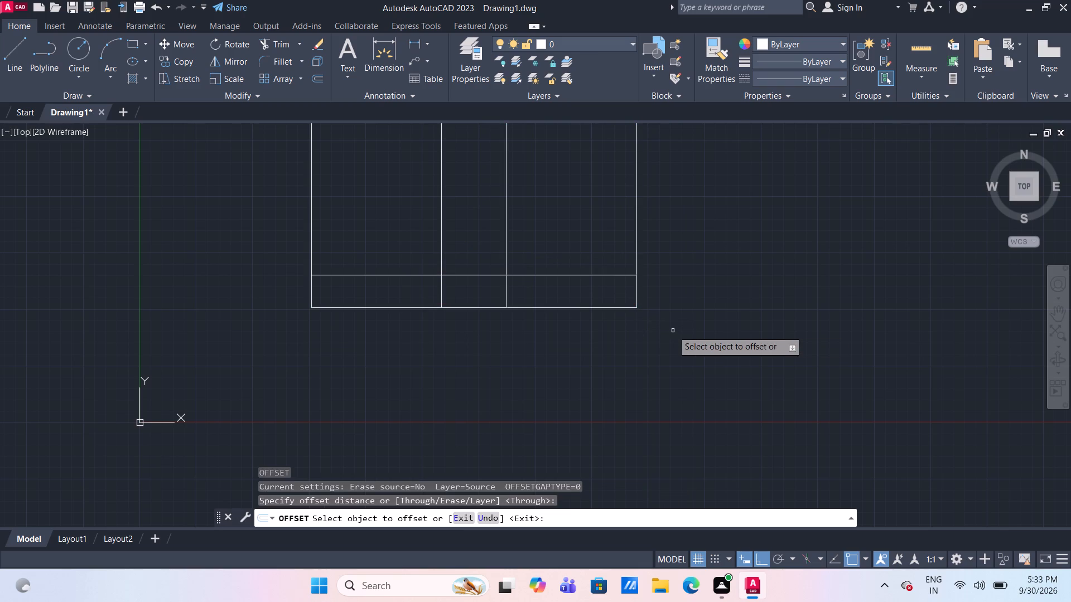
left_click(570, 274)
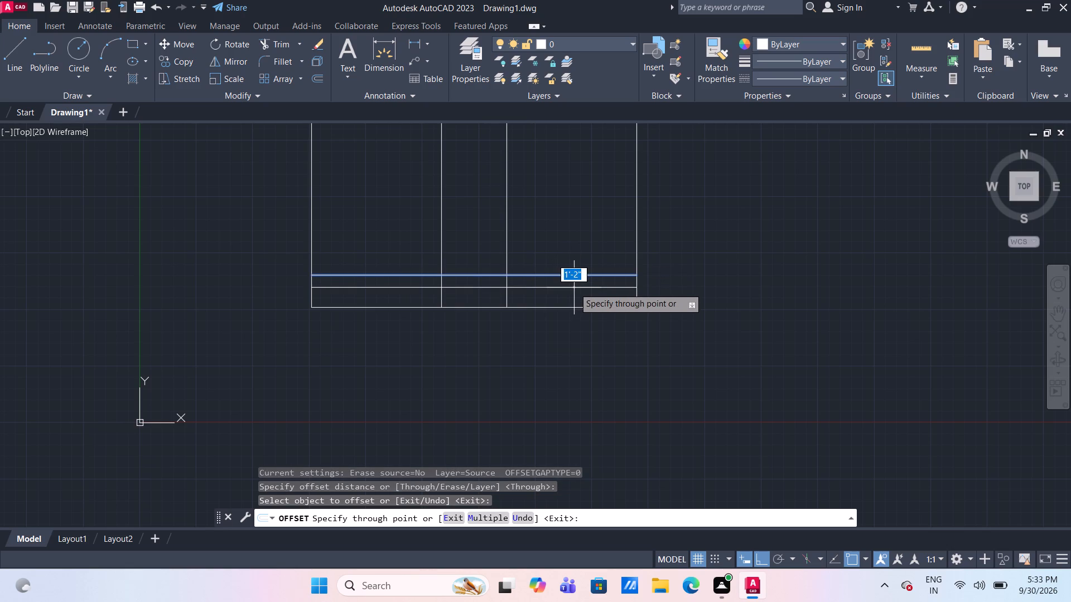
type("1'")
key("Return")
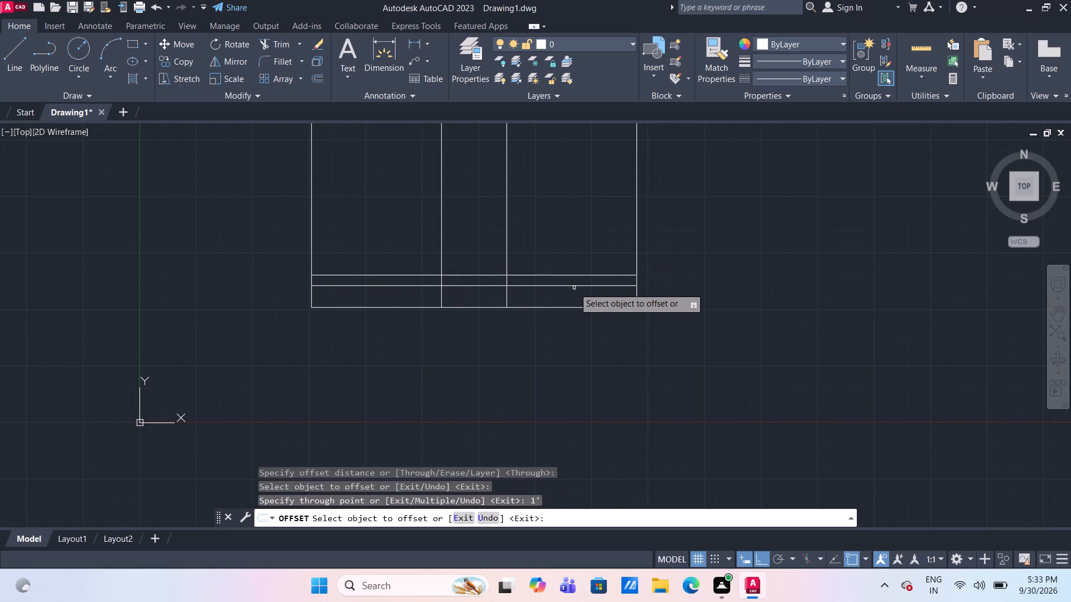
left_click(572, 287)
type("1'")
key("Return")
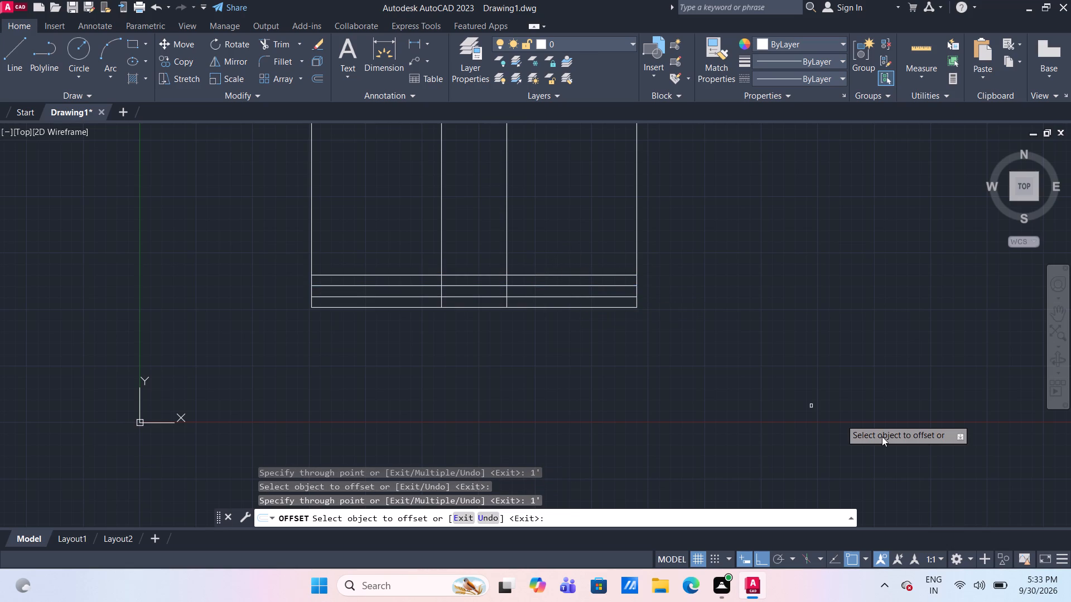
key("Escape")
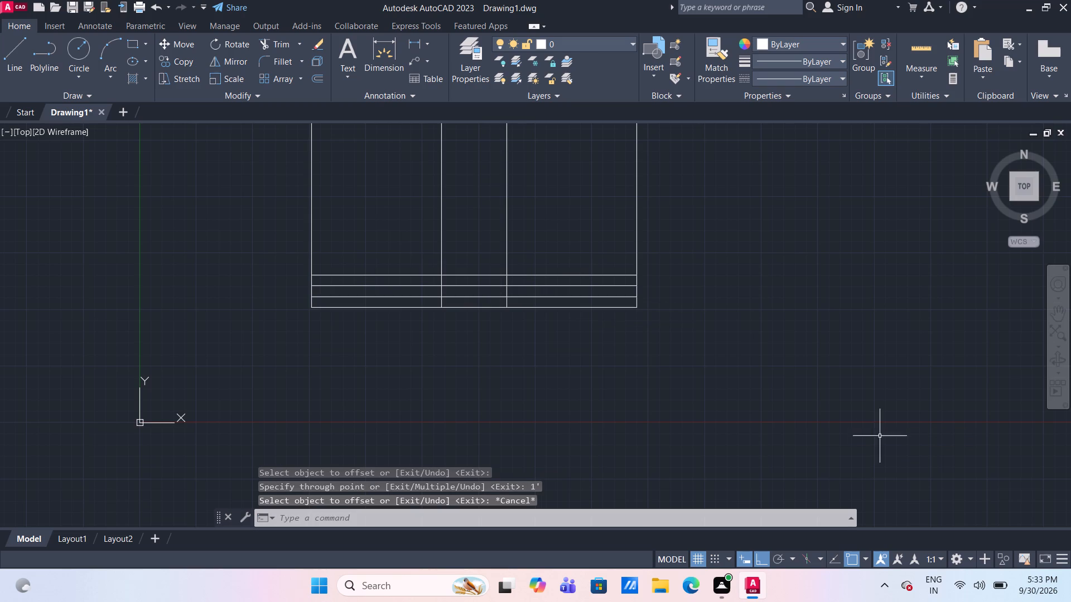
Trim both new 1' offset lines back to the right division line and the left division line inside the bottom strip.
scroll(480, 256, "up", 2)
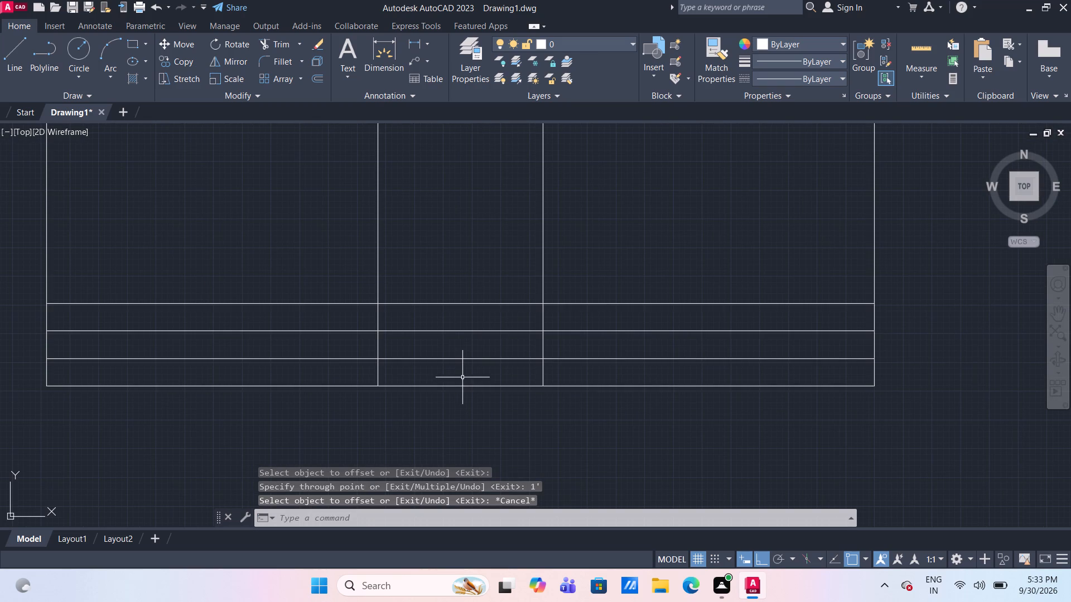
type("TR")
key("Return")
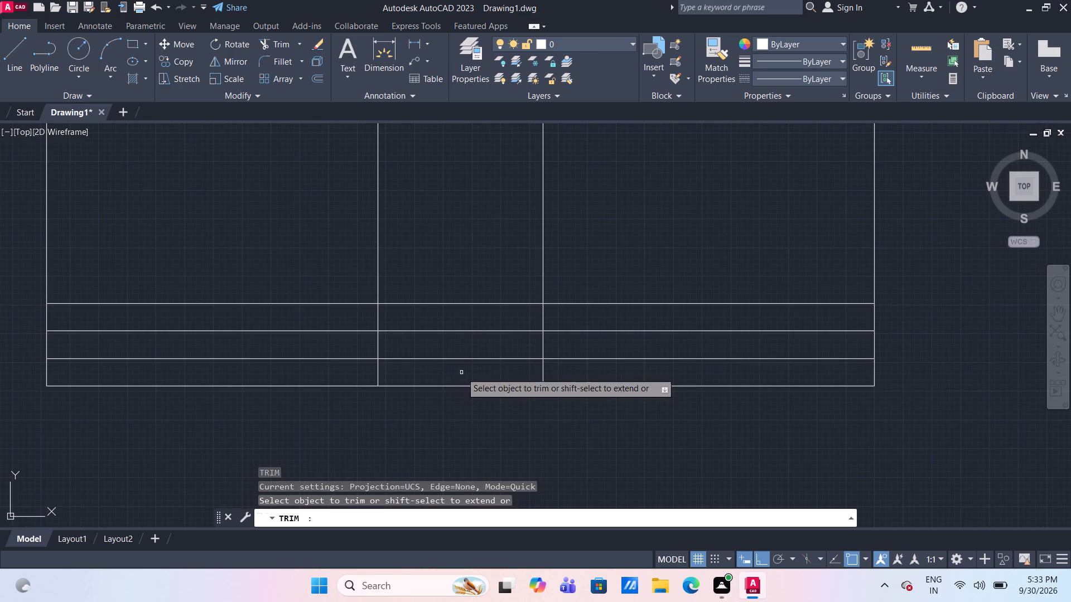
left_click(461, 372)
left_click(461, 312)
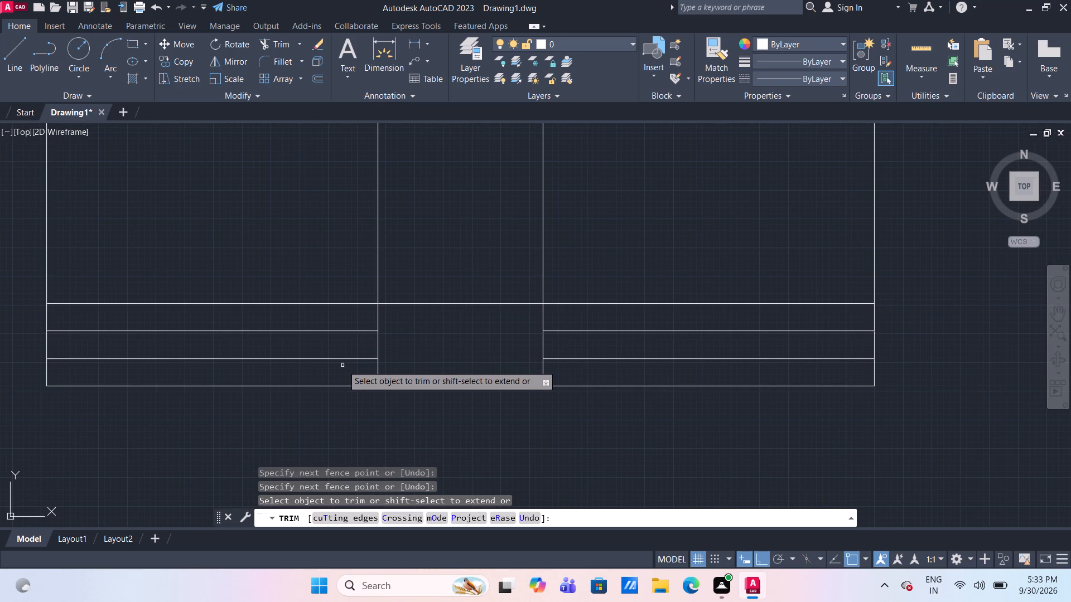
left_click(342, 369)
left_click(335, 317)
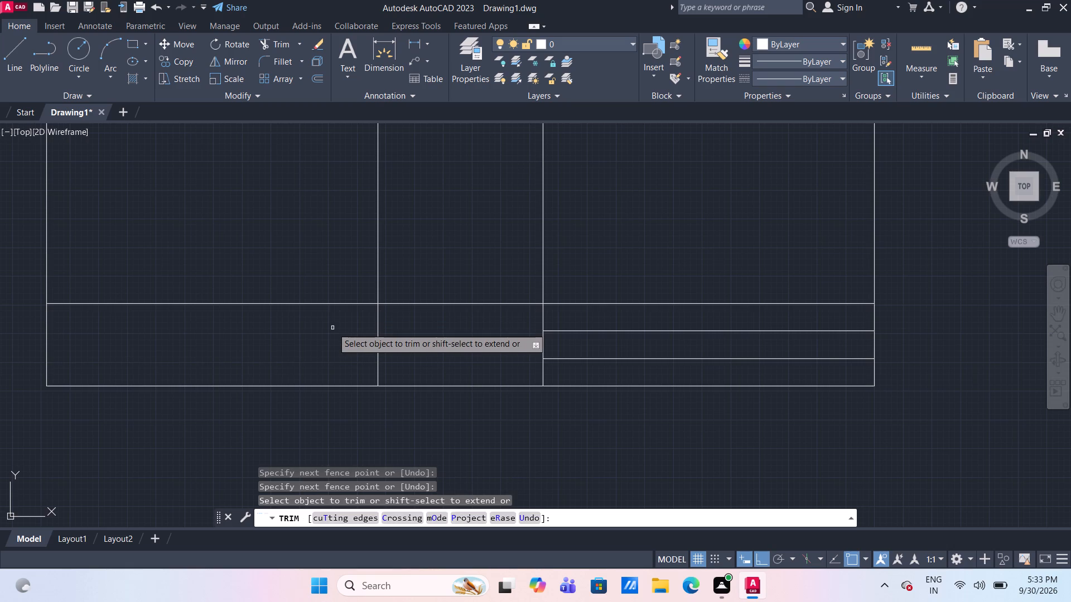
left_click(375, 325)
scroll(377, 333, "down", 2)
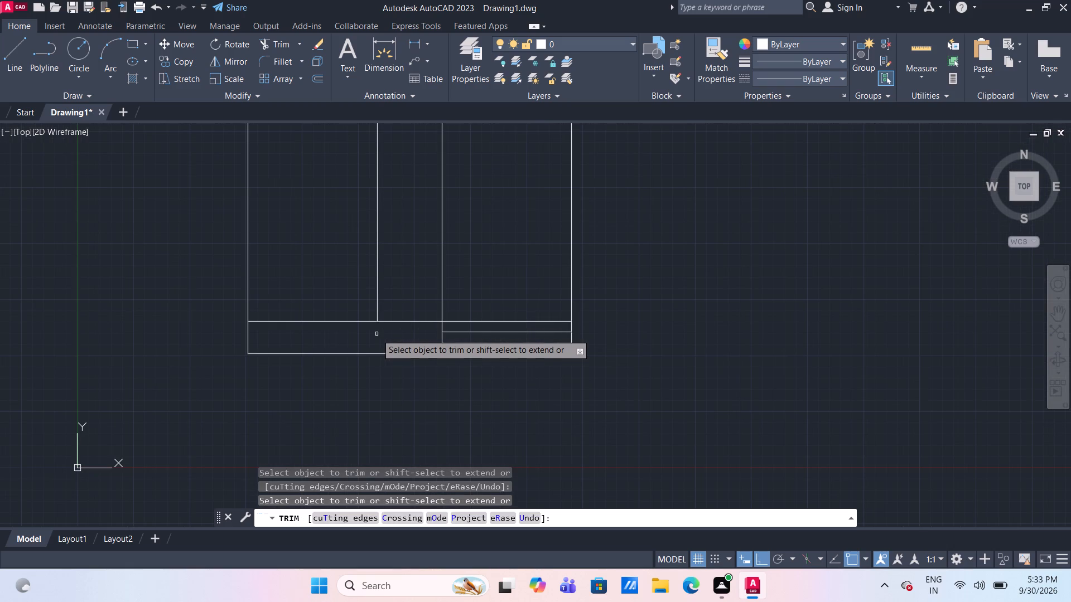
middle_click_drag(388, 339, 408, 330)
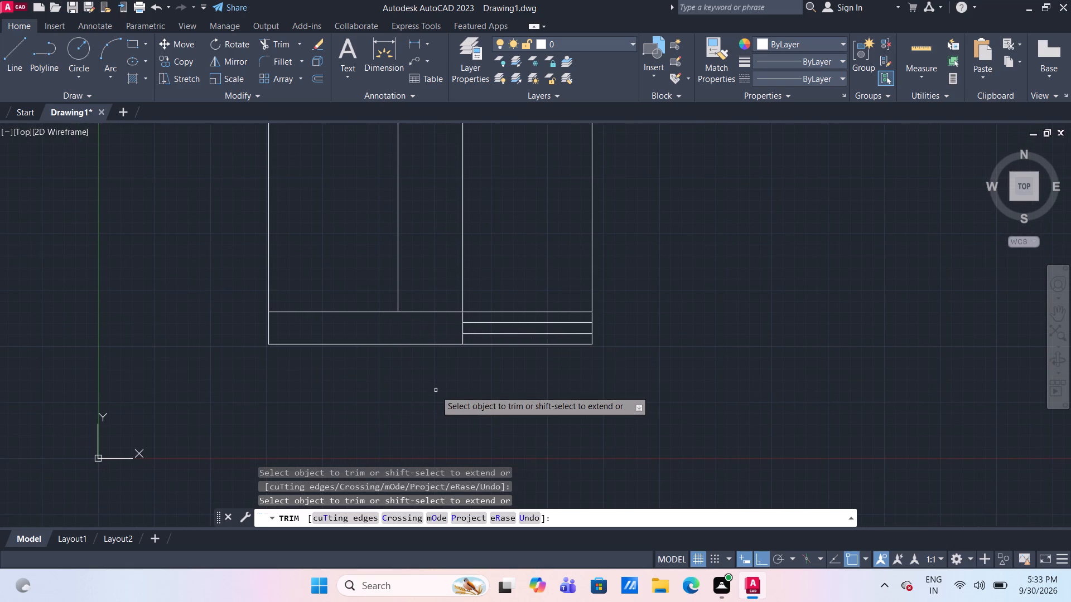
key("Escape")
Offset the bottom strip's upper line downward three times in succession, at 9" each.
key("o")
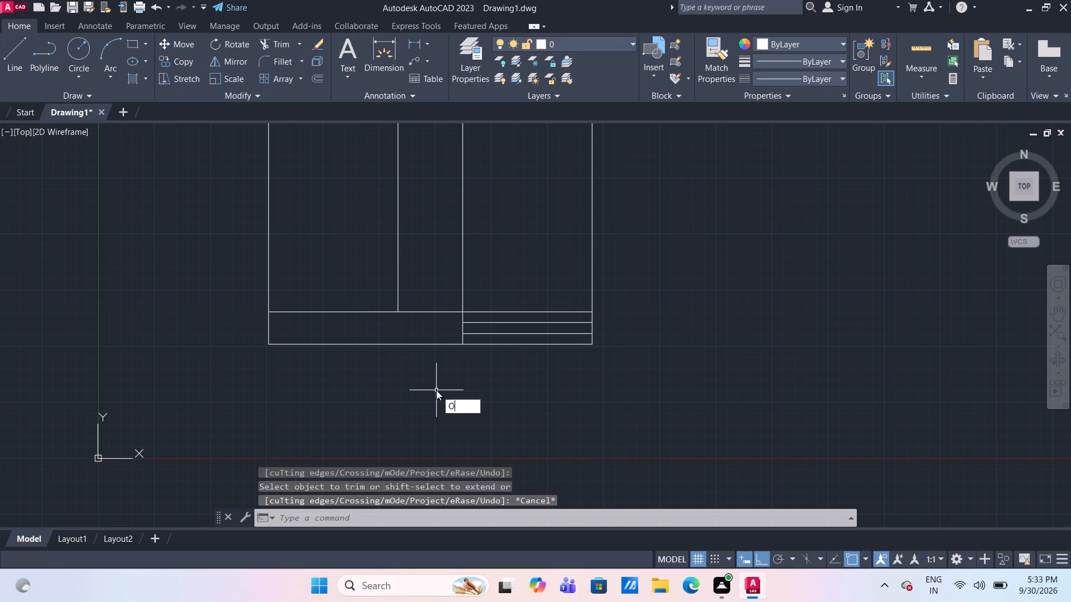
key("Return")
key("Return")
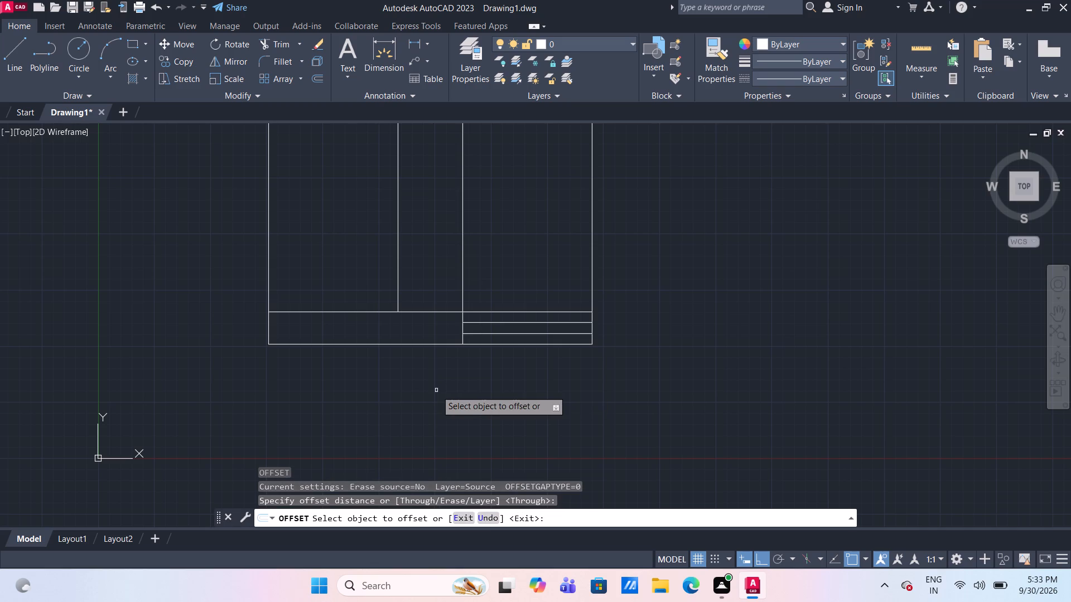
left_click(422, 311)
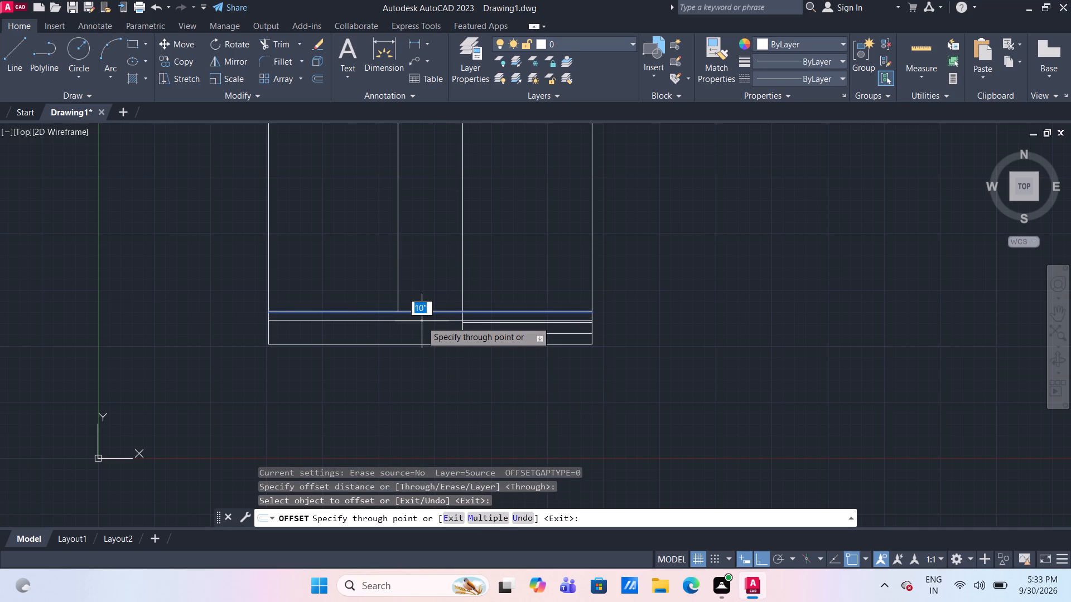
type("9\"")
key("Return")
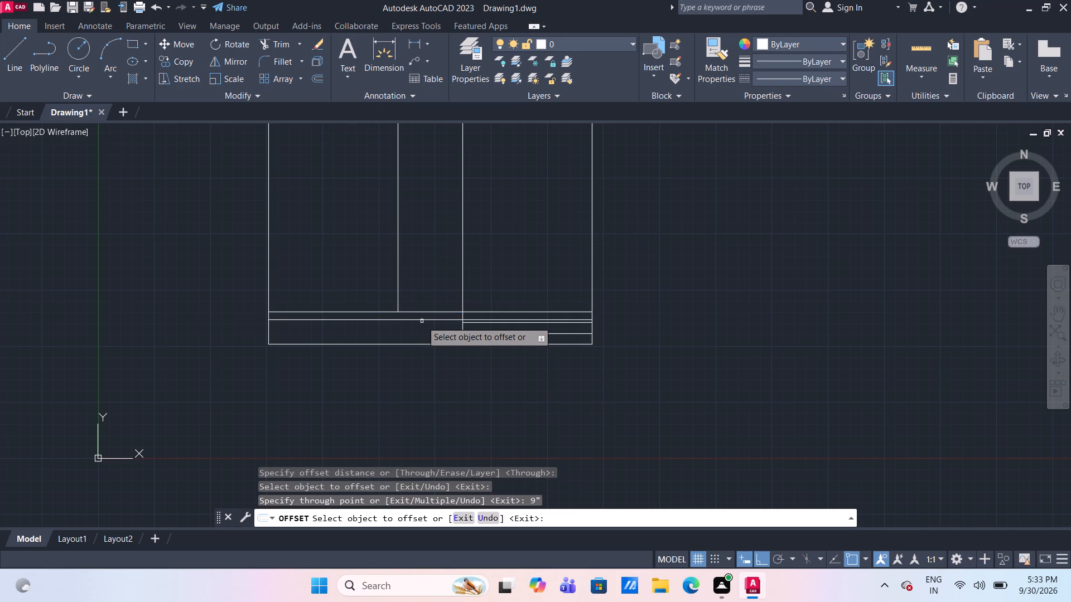
left_click(422, 321)
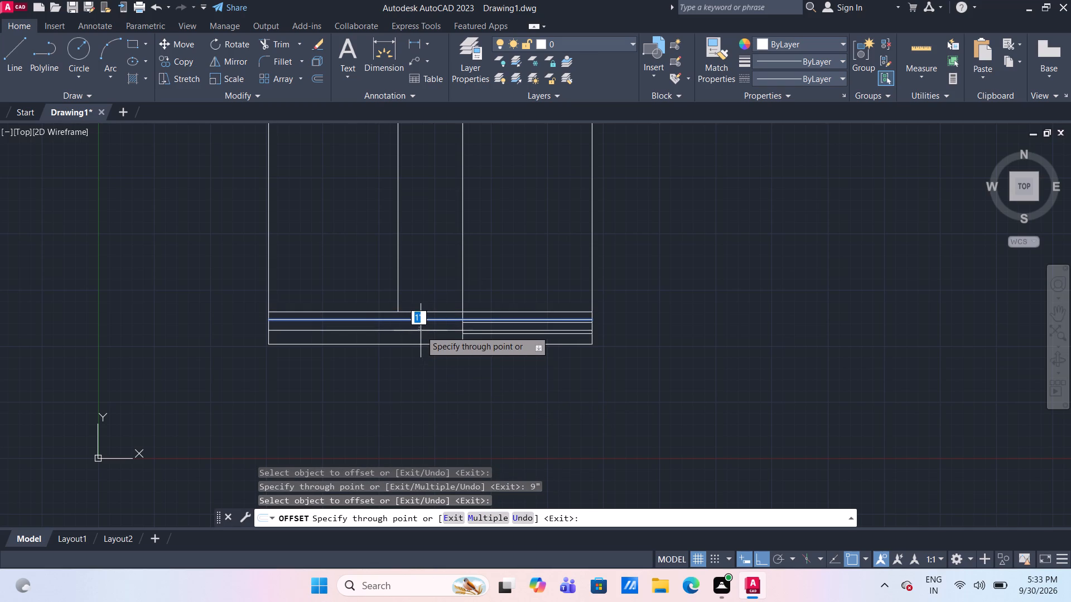
type("9\"")
key("Return")
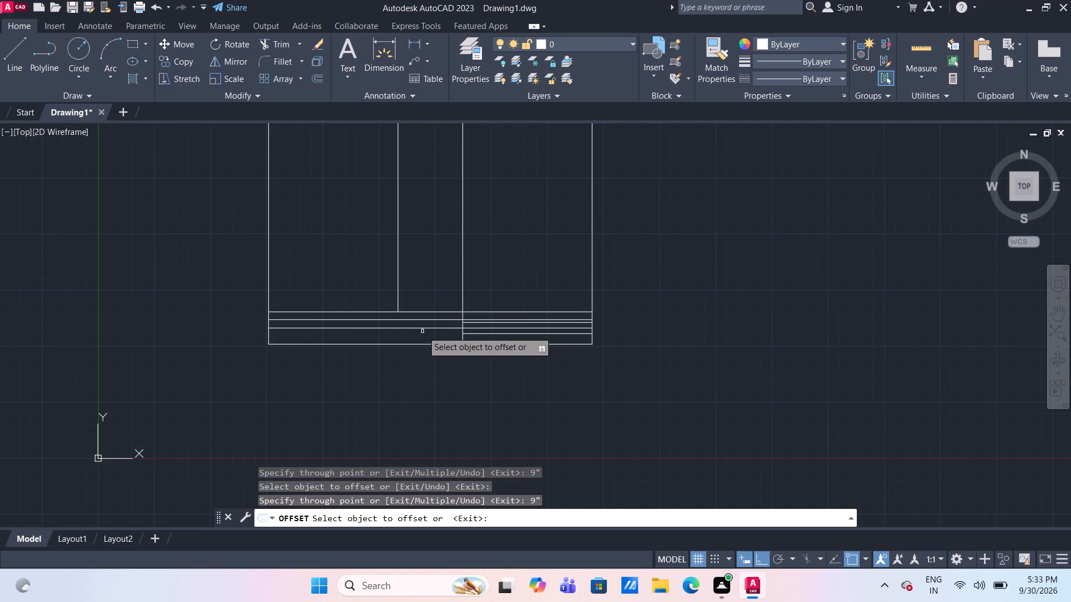
left_click(416, 329)
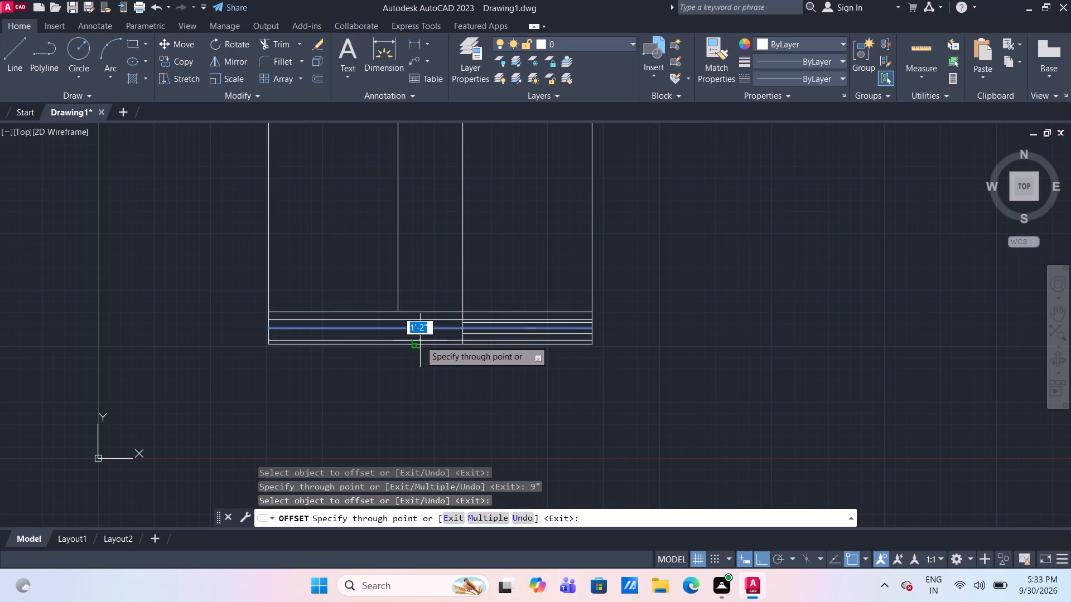
type("9\"")
key("Return")
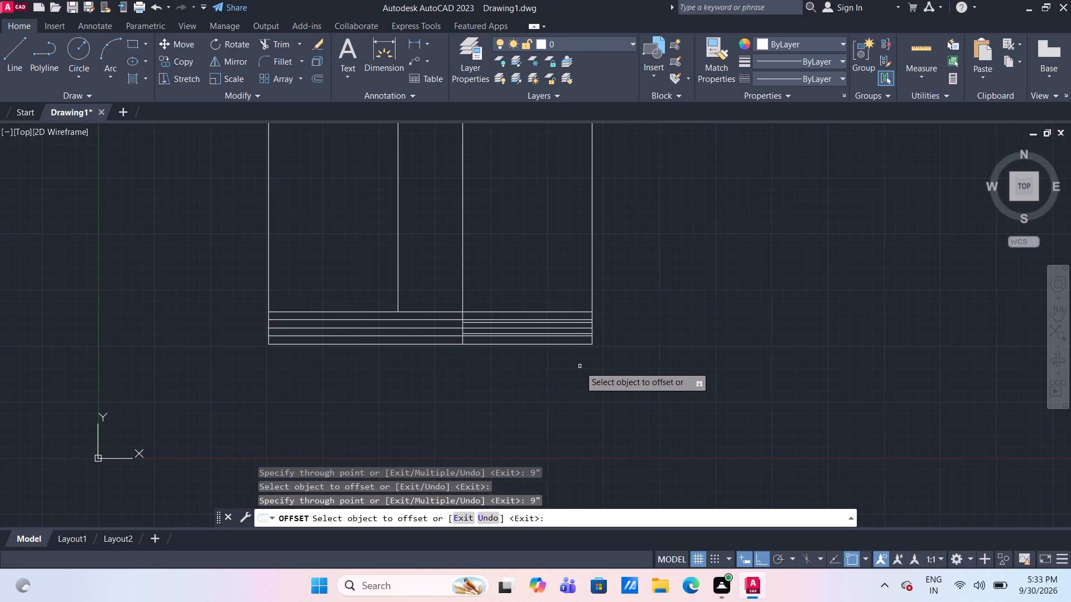
Trim the three 9" offset lines in the bottom strip back to the right division line, removing their portions to its right.
key("Escape")
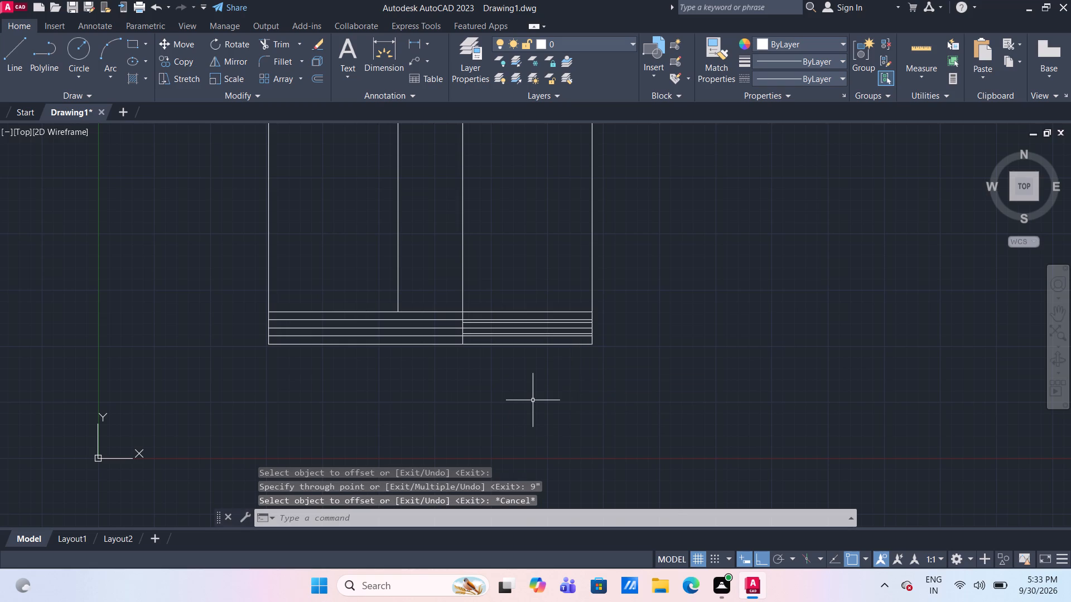
type("TR")
key("Return")
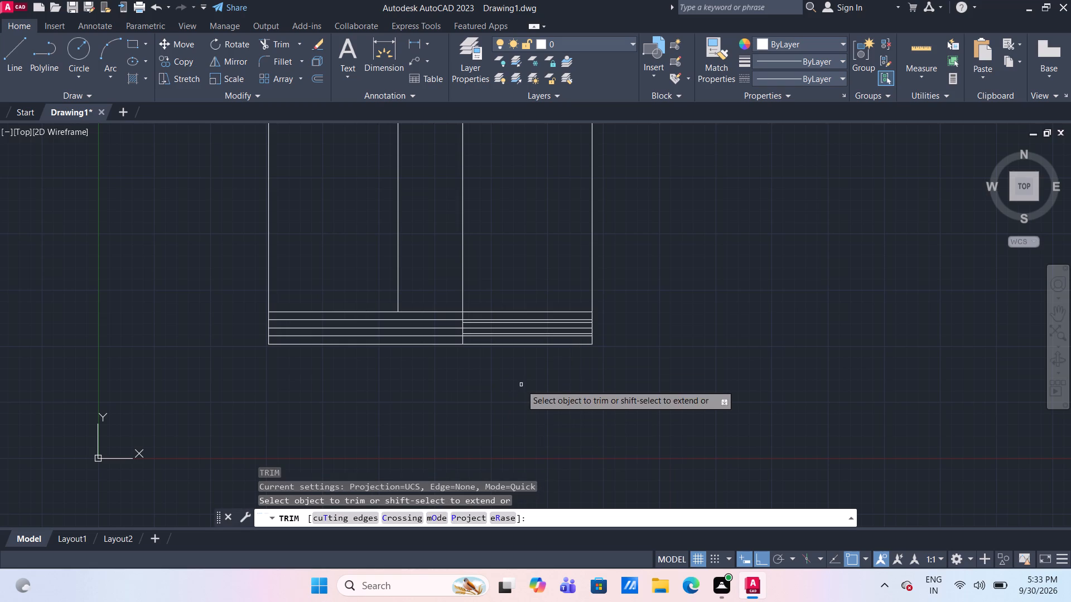
scroll(524, 316, "up", 3)
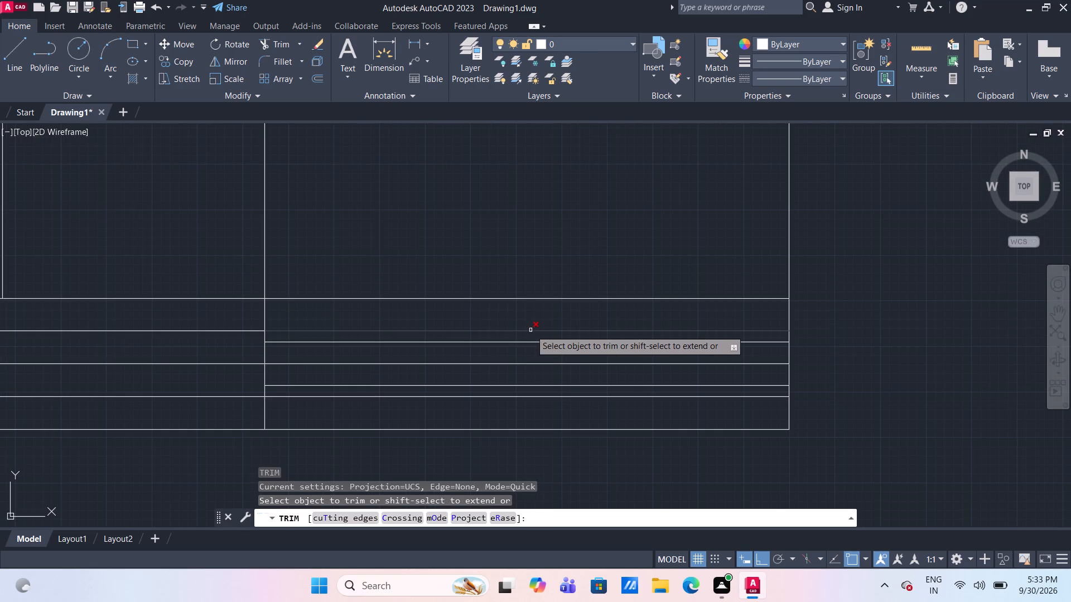
left_click(530, 330)
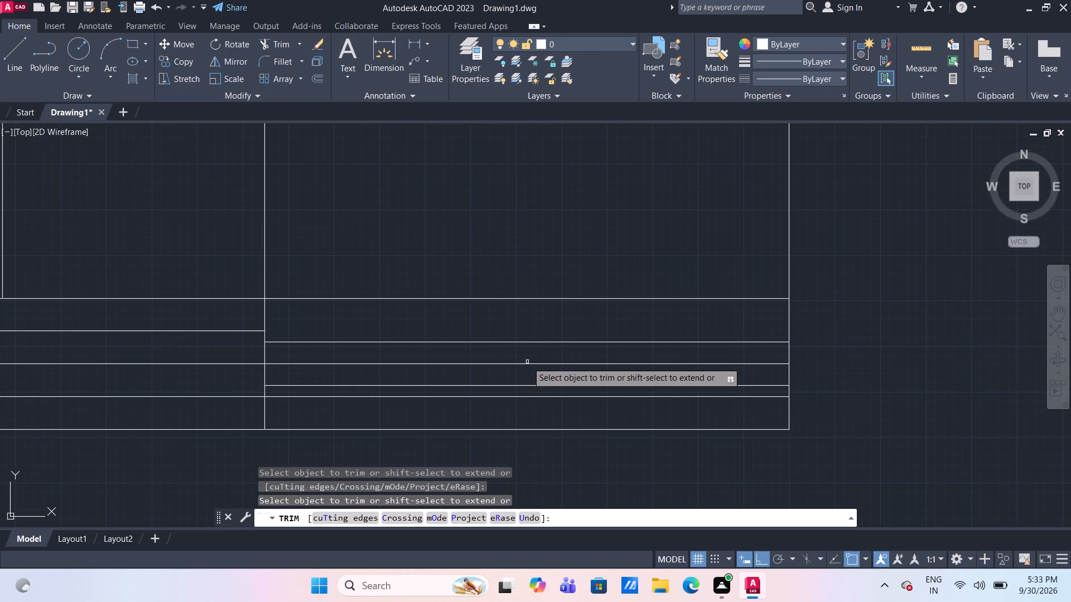
left_click(527, 362)
left_click(527, 367)
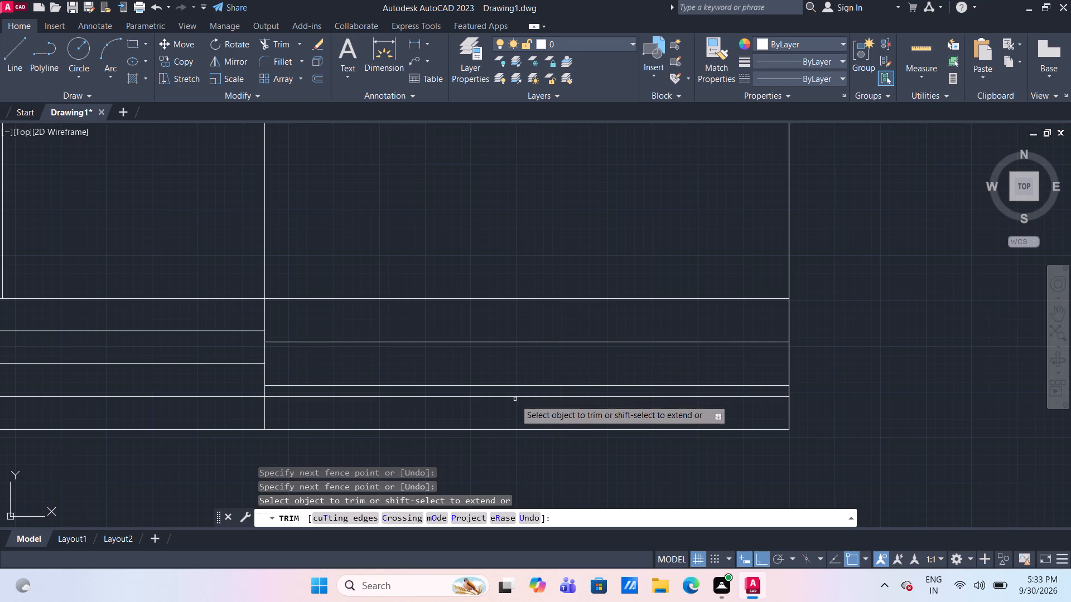
left_click(510, 397)
scroll(510, 397, "down", 1)
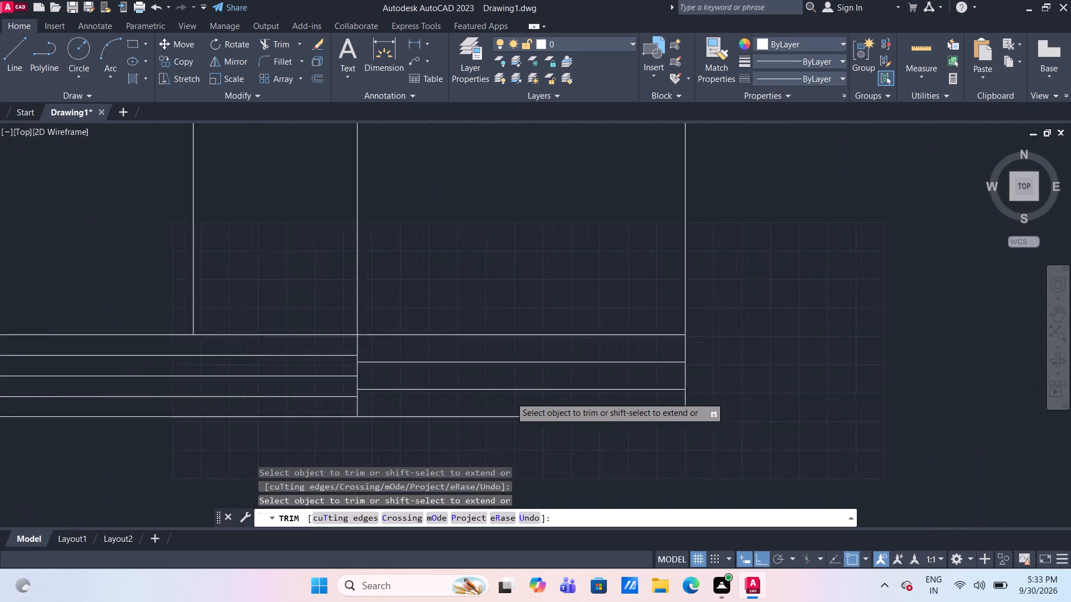
scroll(510, 397, "down", 2)
middle_click_drag(617, 454, 641, 399)
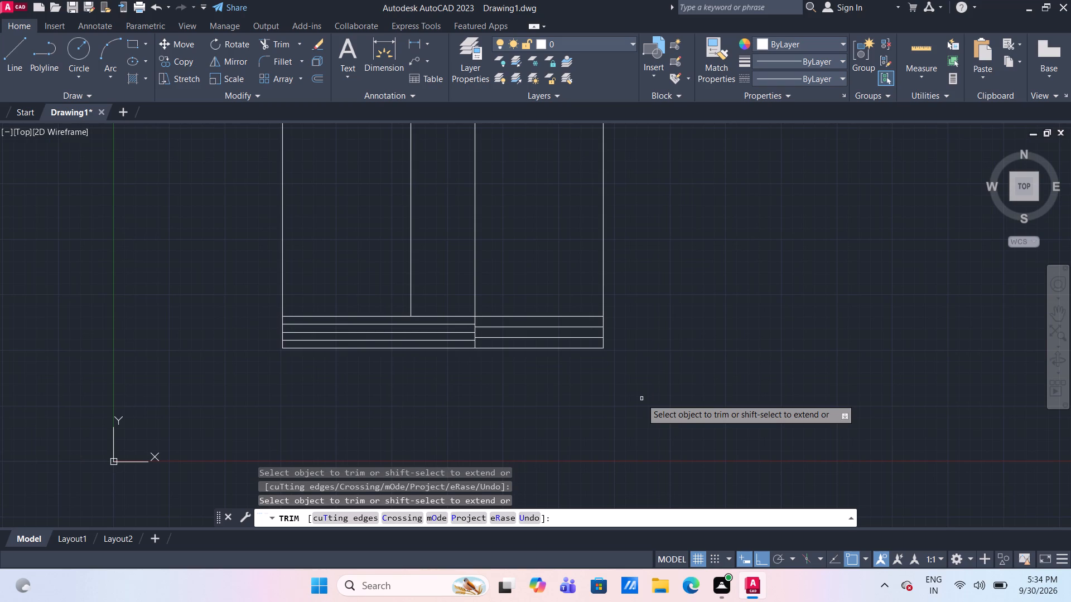
scroll(634, 367, "up", 1)
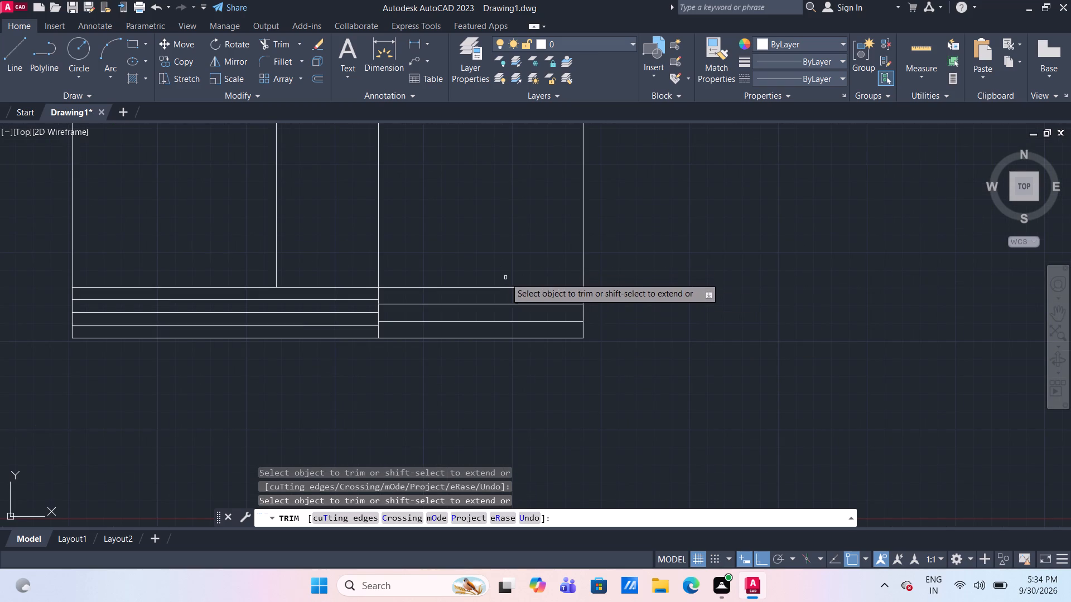
key("Escape")
Offset the bottom strip's upper line upward by 1'.
key("o")
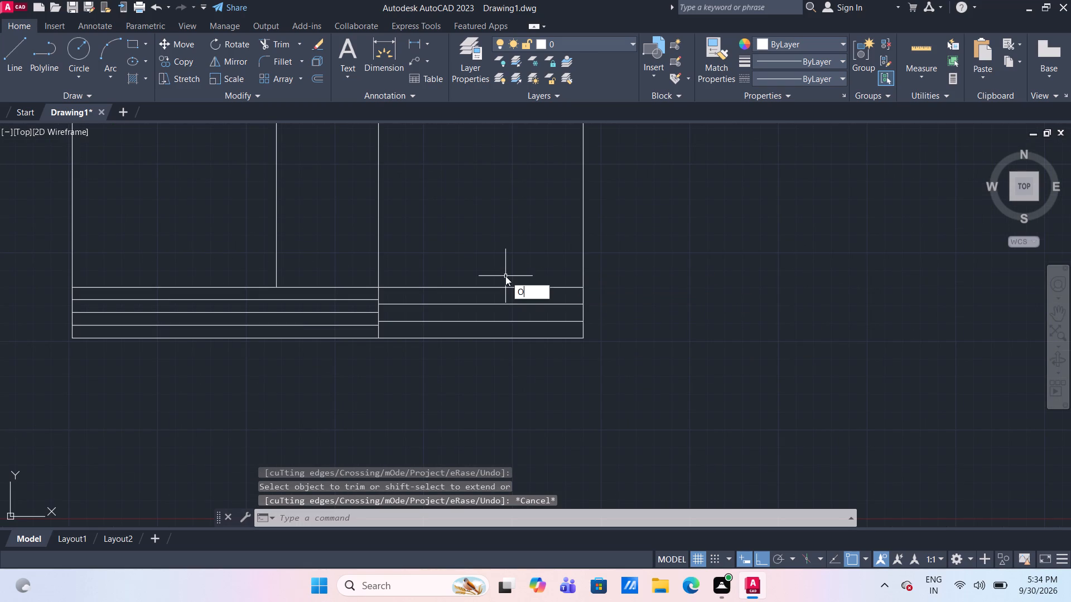
key("Return")
key("Return")
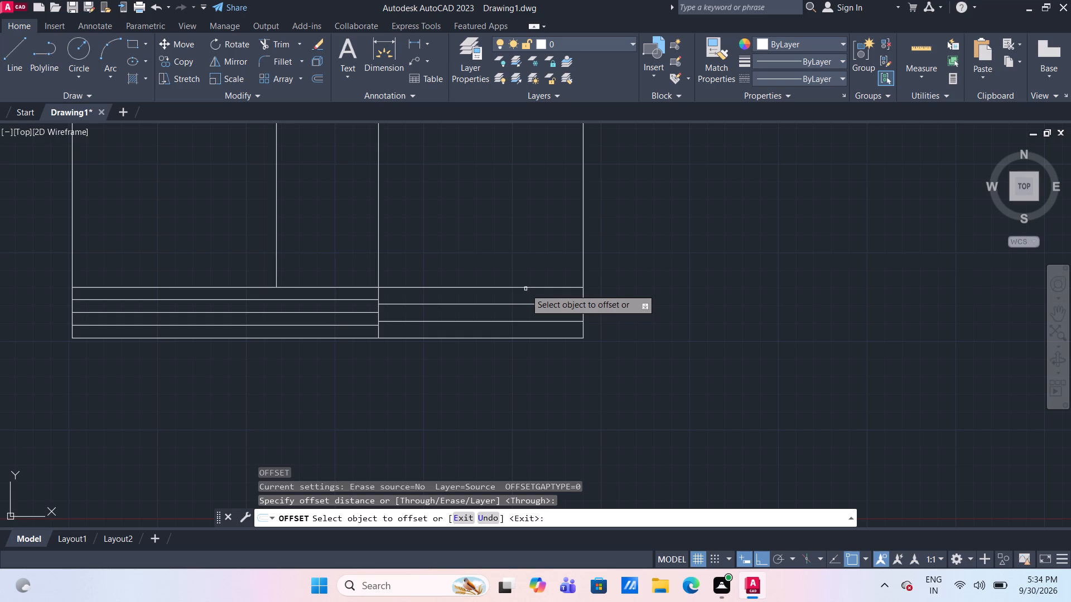
left_click(525, 289)
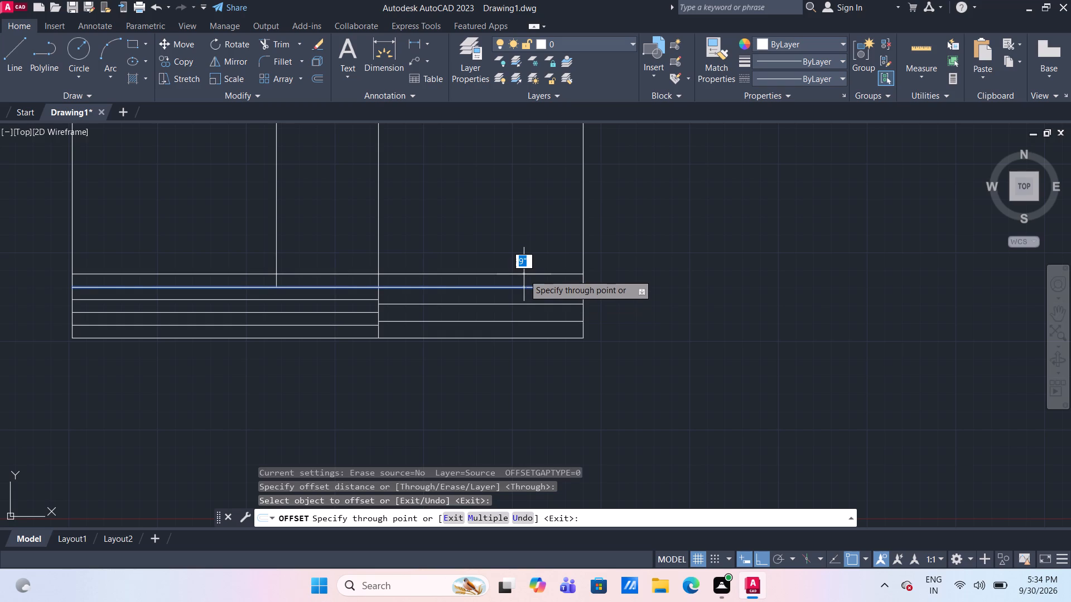
type("1'")
key("Return")
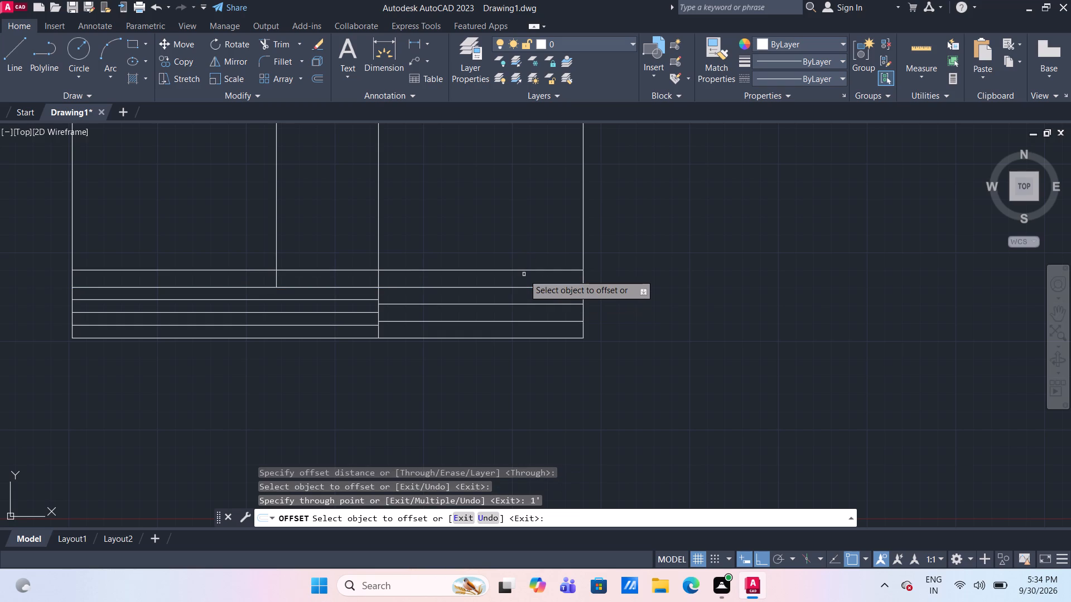
key("Escape")
Trim the new line above the strip so only its portion to the right of the right division line remains.
type("TR")
key("Return")
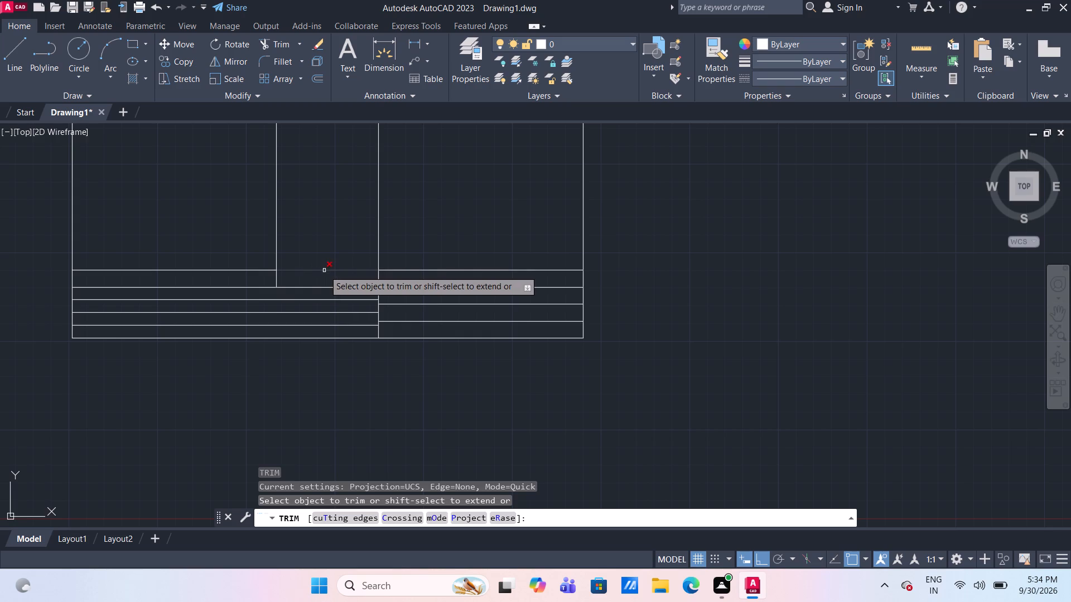
left_click(324, 270)
left_click(264, 270)
scroll(599, 244, "down", 3)
middle_click_drag(679, 242, 588, 316)
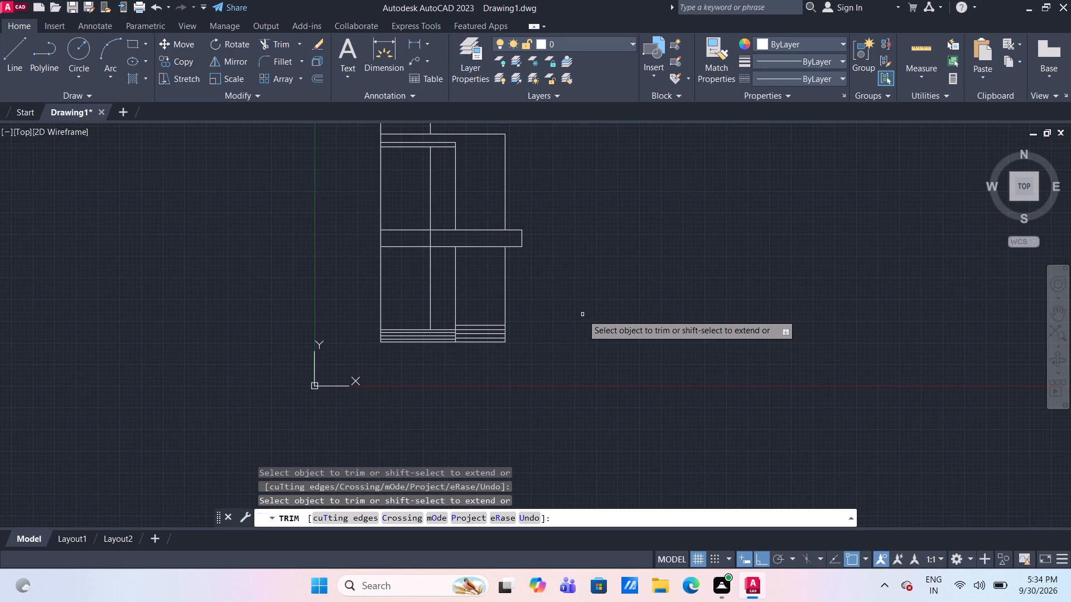
key("Escape")
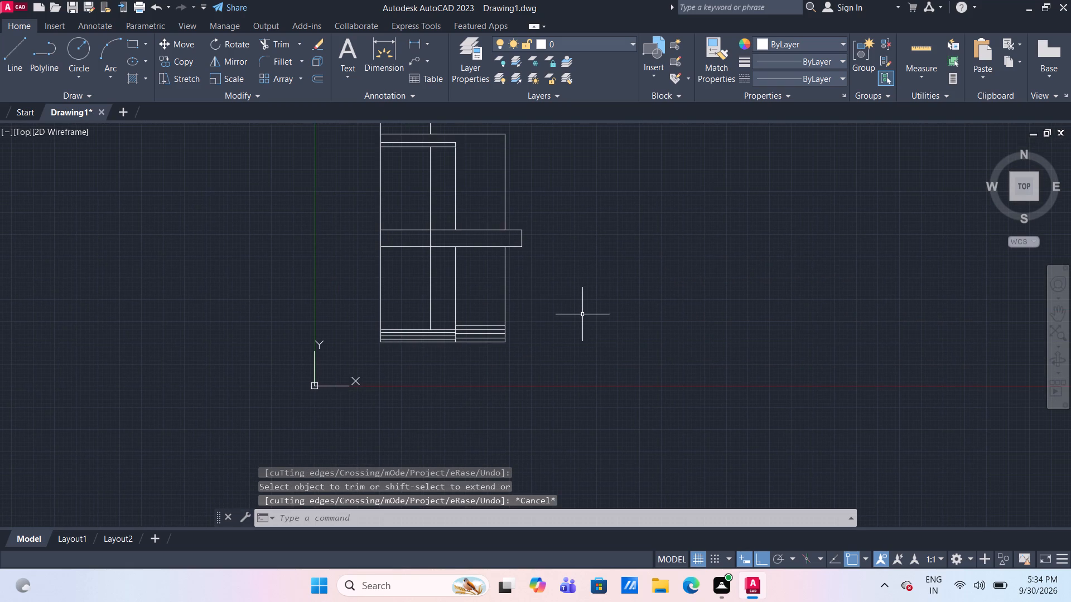
From the midpoint of the right-hand top step line, draw lines 12' up, 4' right and back down to the step line.
scroll(578, 309, "up", 1)
middle_click_drag(578, 308, 586, 309)
scroll(586, 309, "up", 1)
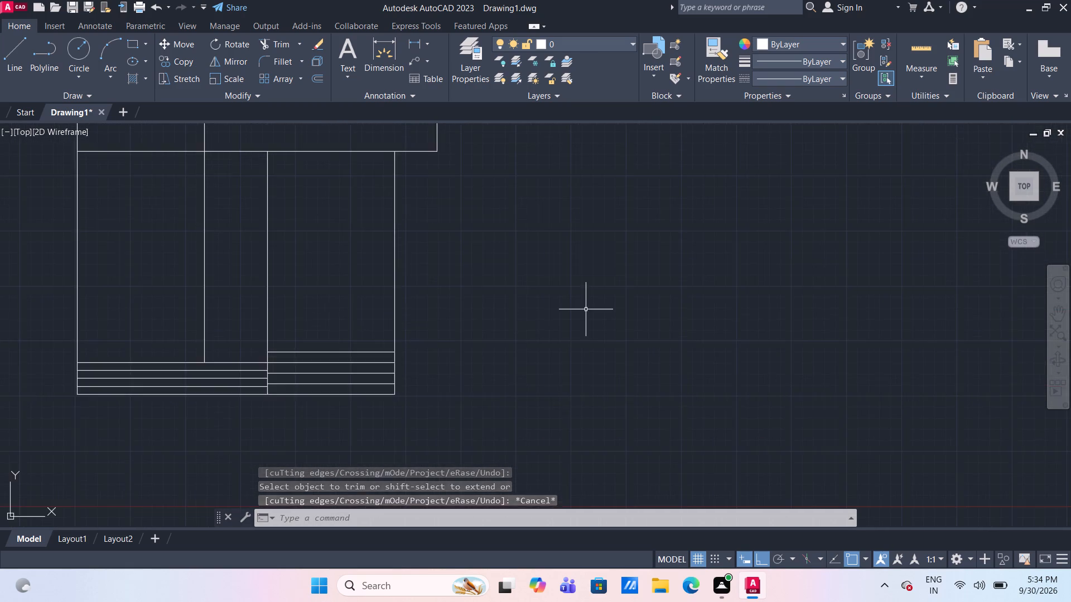
left_click(23, 44)
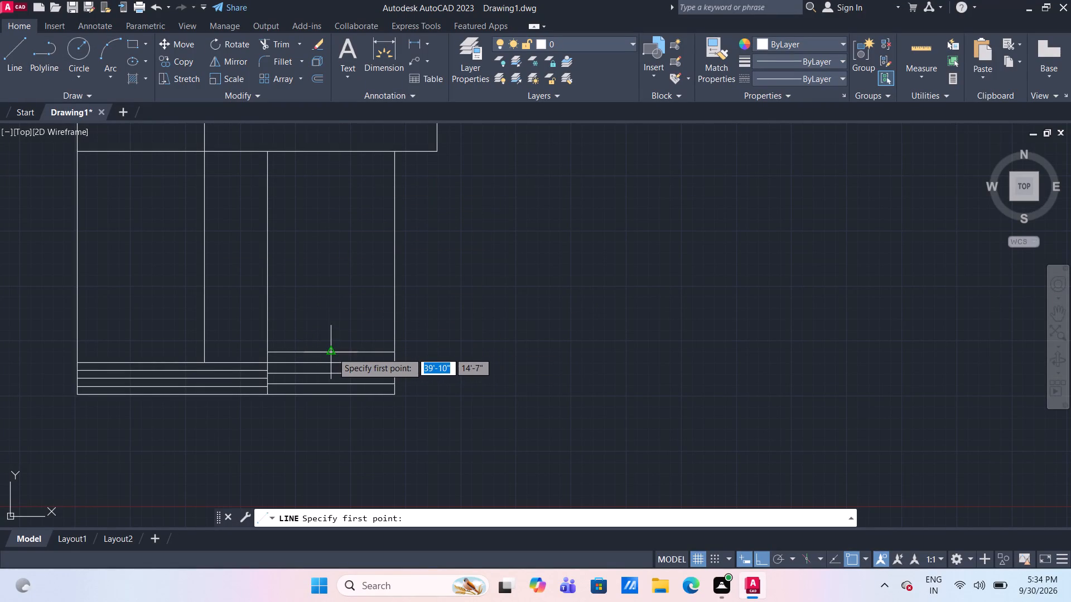
left_click_drag(331, 352, 335, 343)
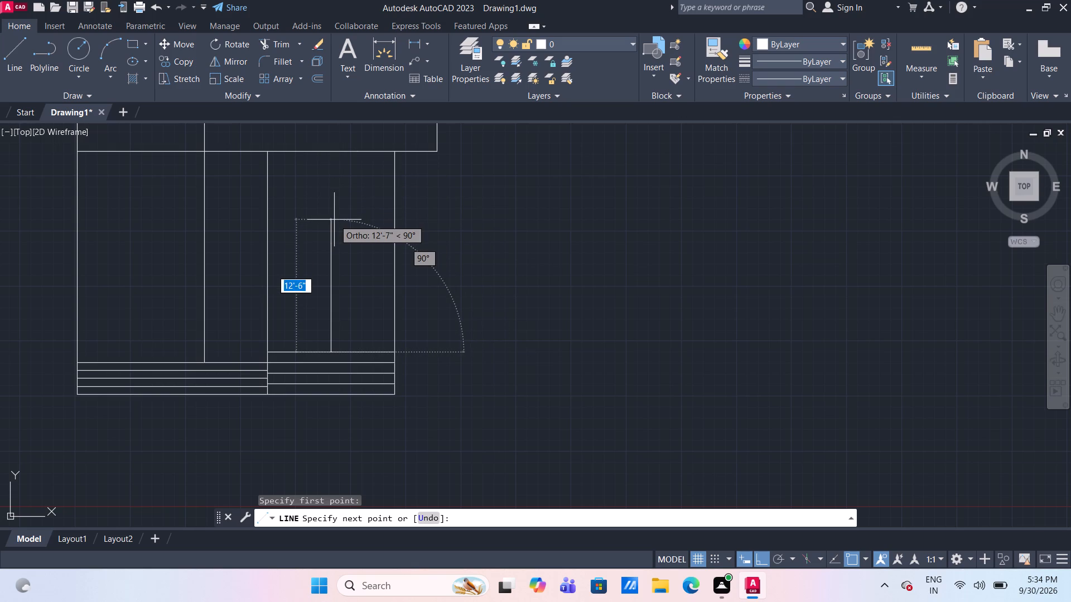
type("12")
key("apostrophe")
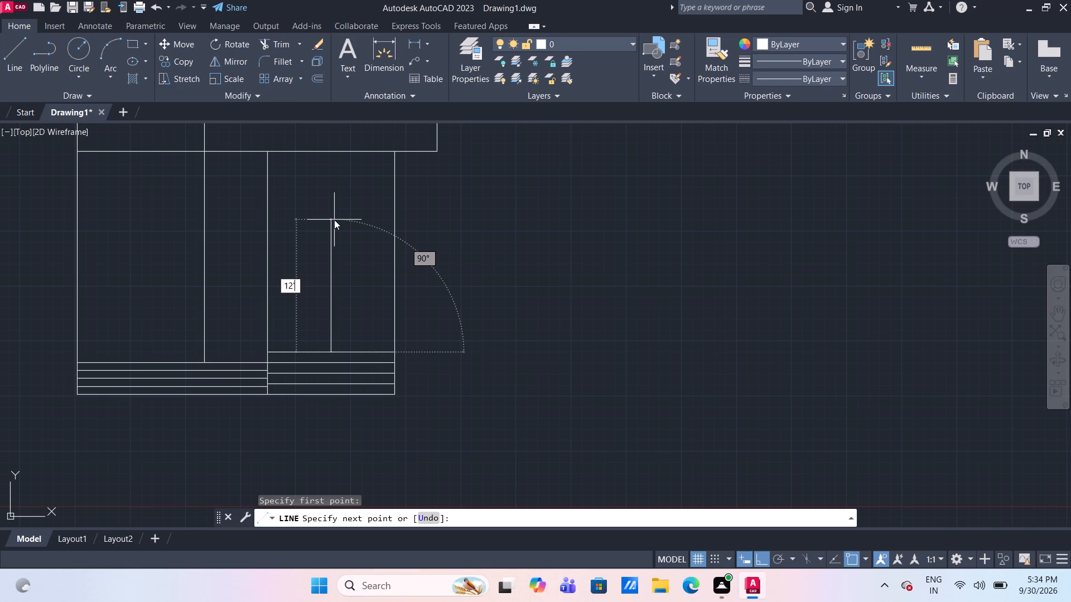
key("Return")
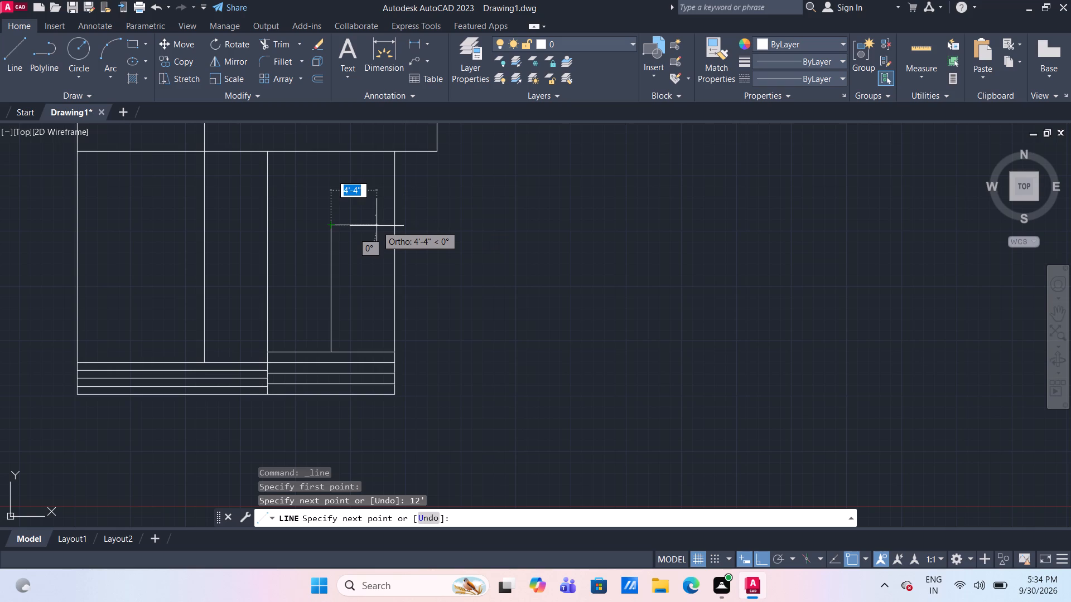
type("4'")
key("Return")
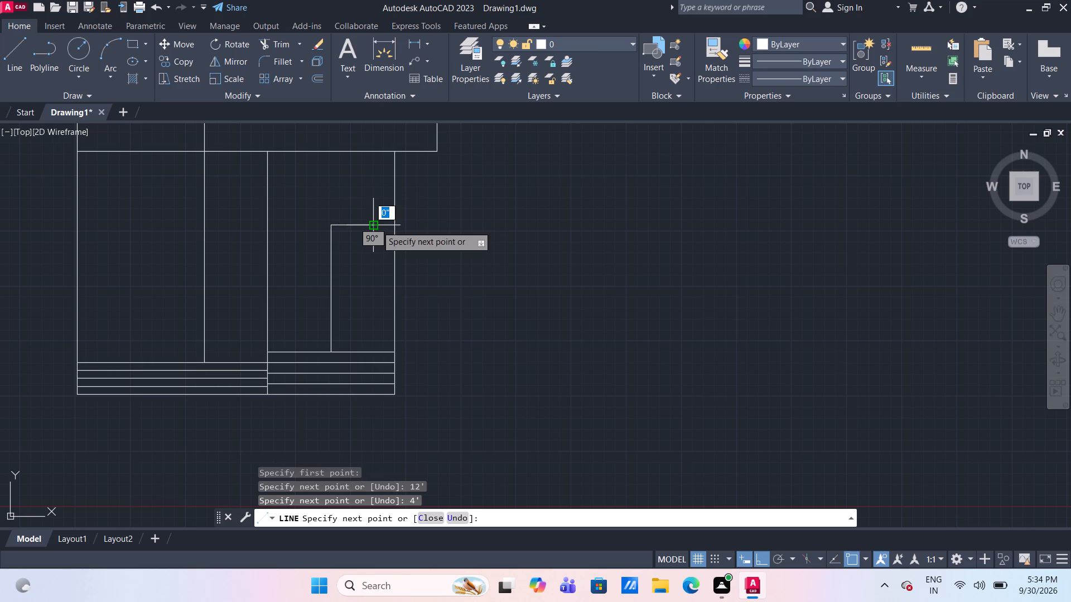
left_click(377, 349)
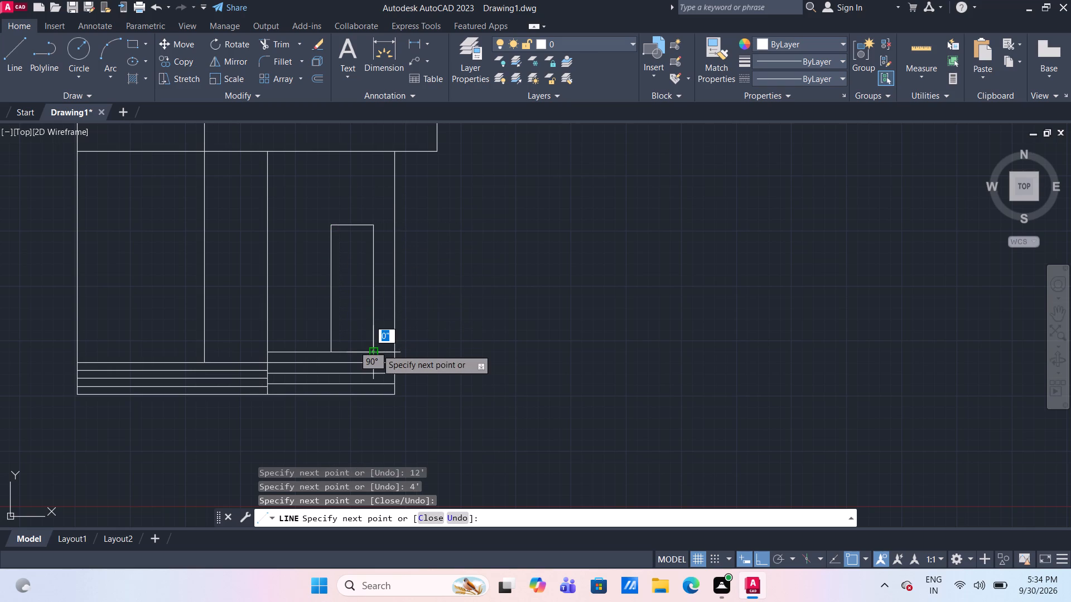
key("Escape")
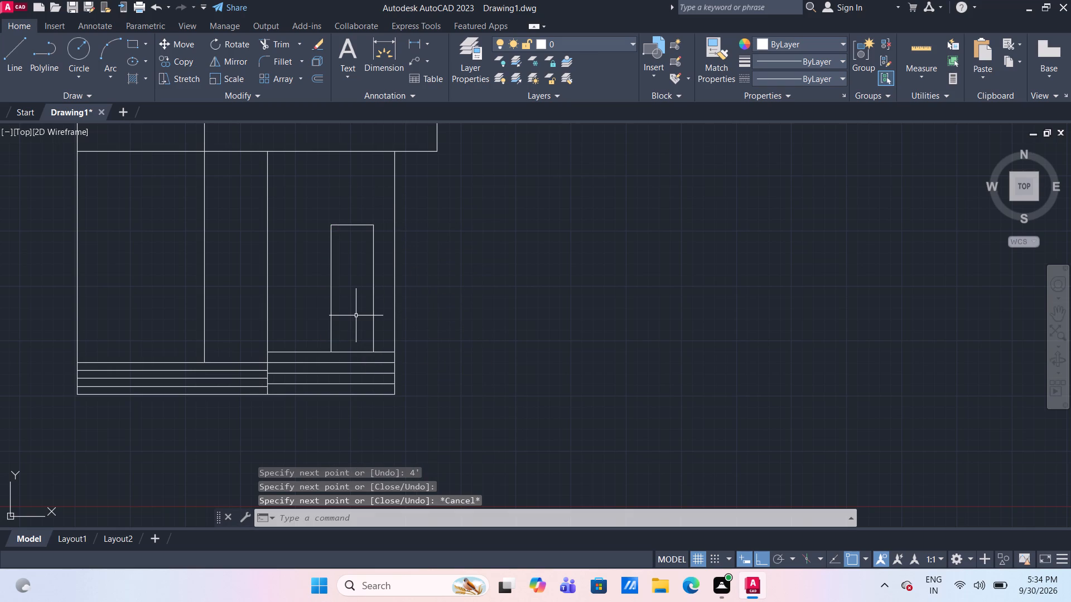
Offset the 12' vertical line at the step line's midpoint 4' to the left.
key("o")
key("Return")
key("Return")
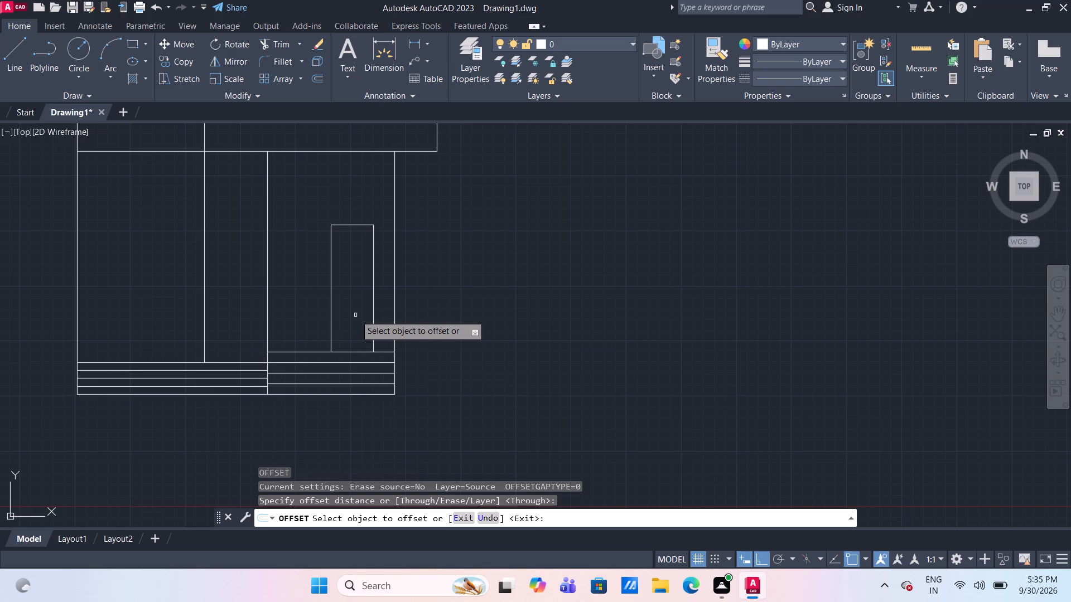
left_click_drag(330, 299, 315, 293)
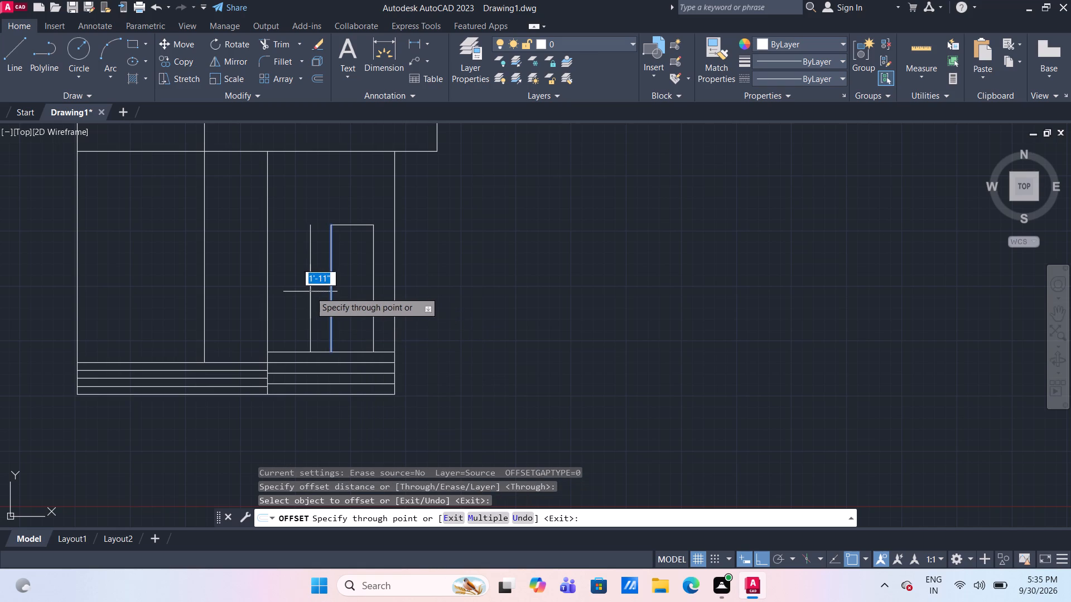
type("4'")
key("Return")
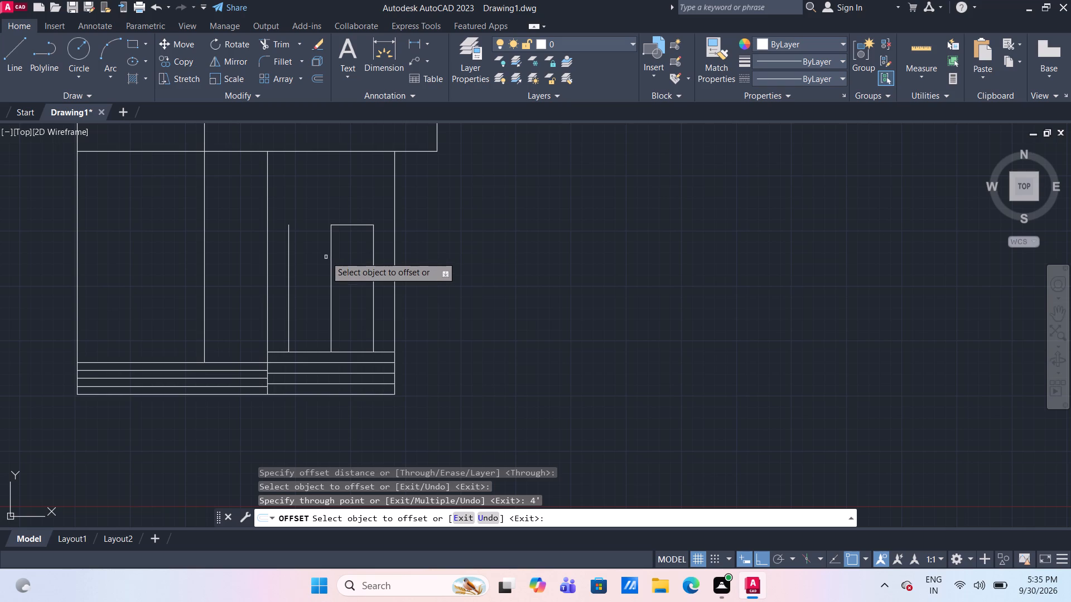
key("Escape")
Remove the middle vertical line and extend the top line to the left vertical, forming a single 8' by 12' outline.
type("TR")
key("Return")
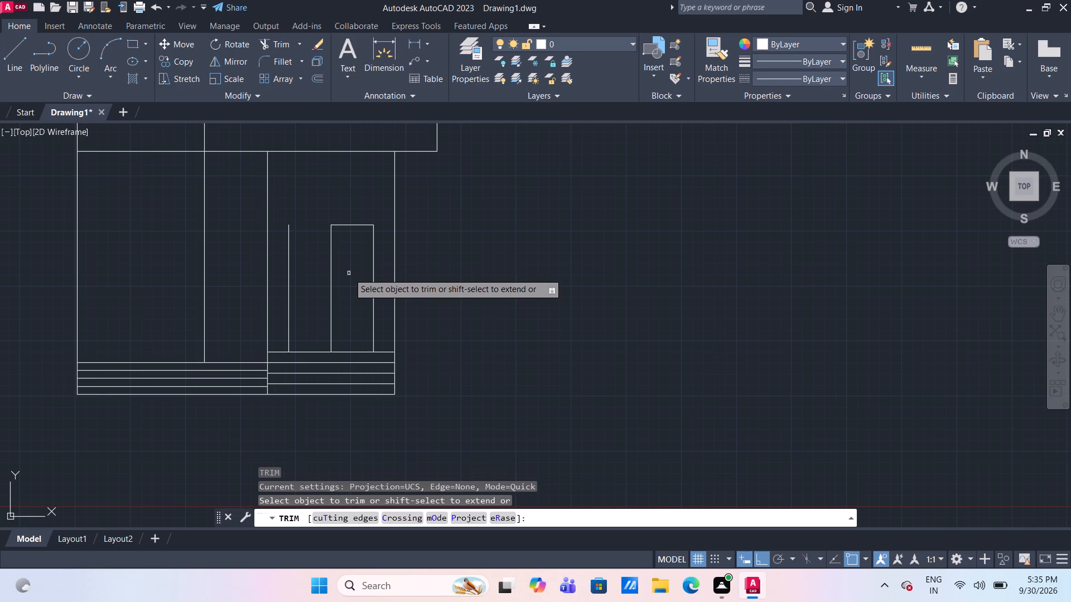
left_click(330, 264)
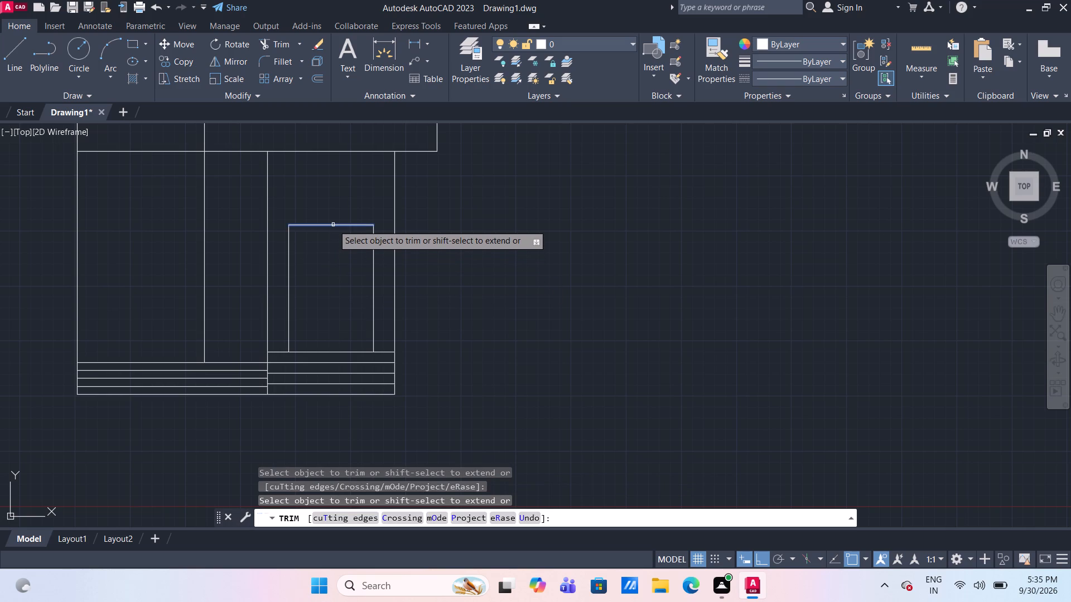
left_click(333, 225, "shift")
scroll(339, 259, "down", 1)
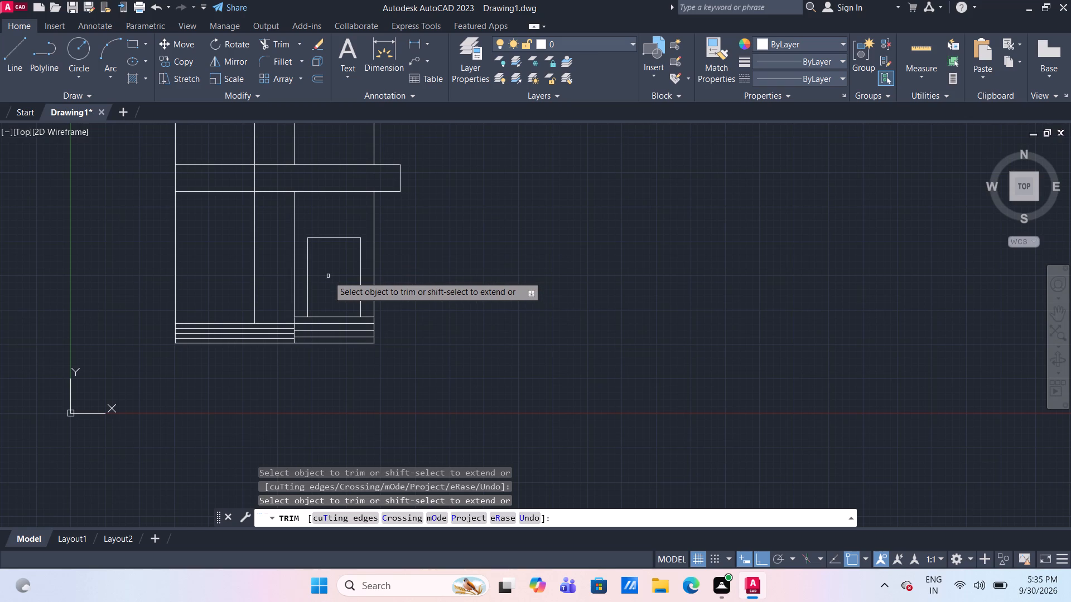
scroll(328, 276, "up", 1)
key("Escape")
Offset the left side of the 8' by 12' outline inward by 6".
scroll(328, 276, "up", 1)
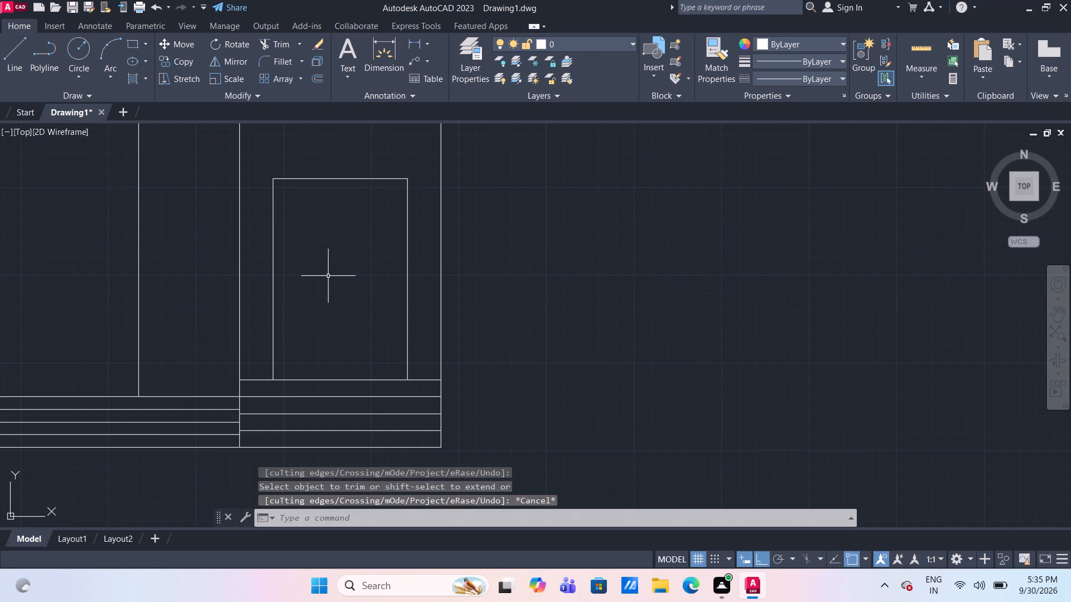
key("o")
key("Return")
key("Return")
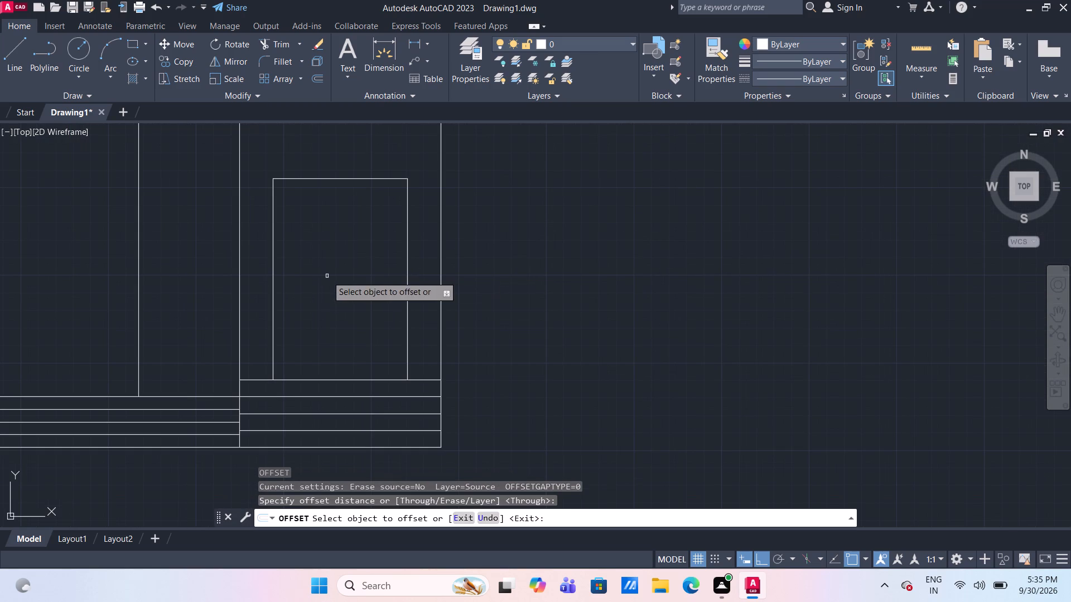
left_click(273, 260)
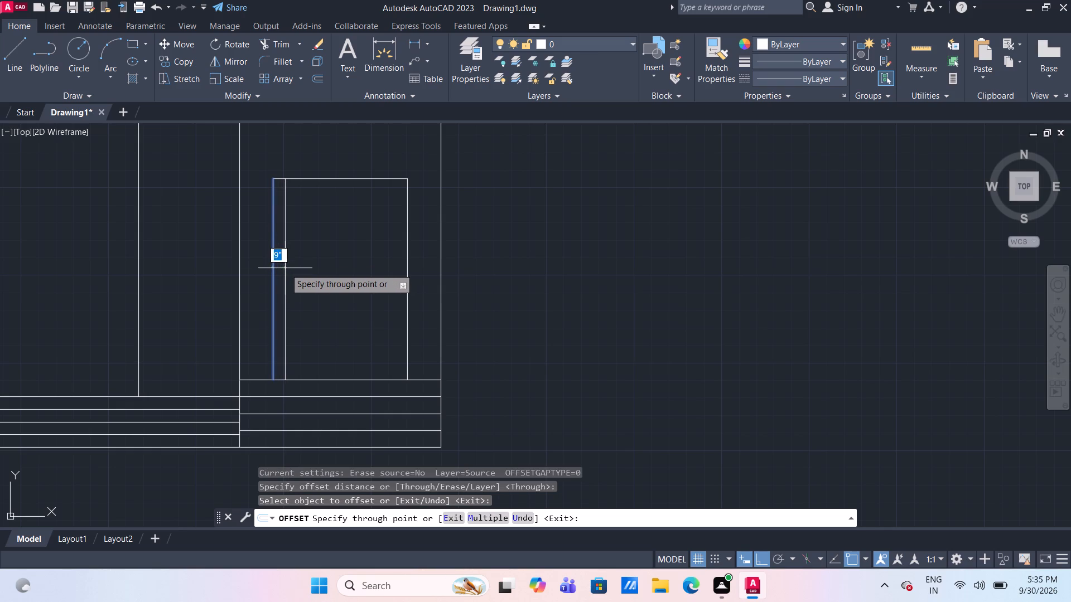
type("6\"")
key("Return")
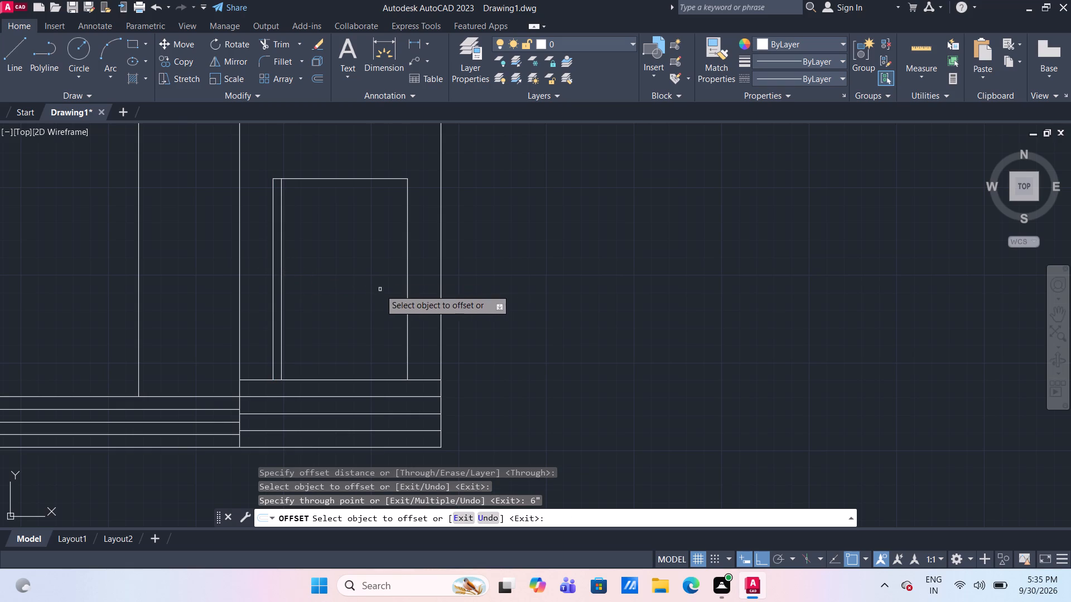
Offset the right side and the top line of the 8' by 12' outline inward by 6".
left_click(407, 302)
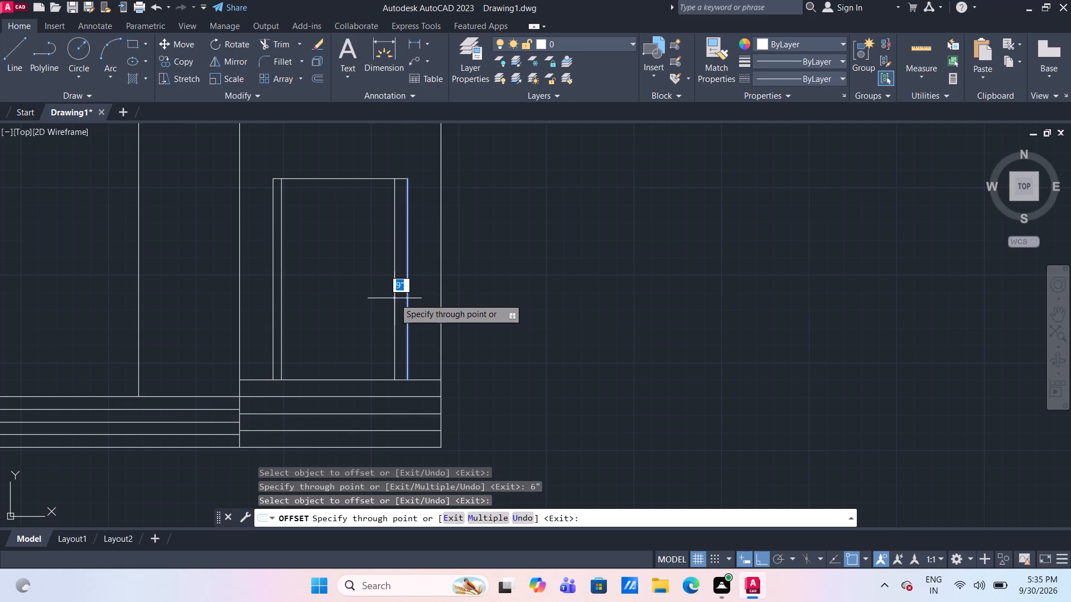
type("6\"")
key("Return")
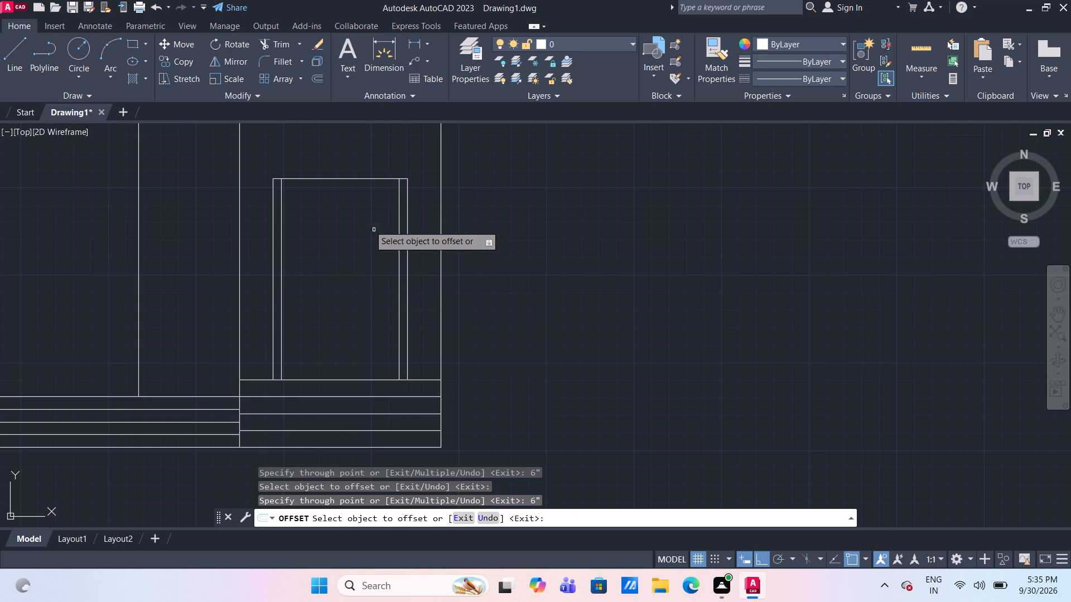
left_click(366, 178)
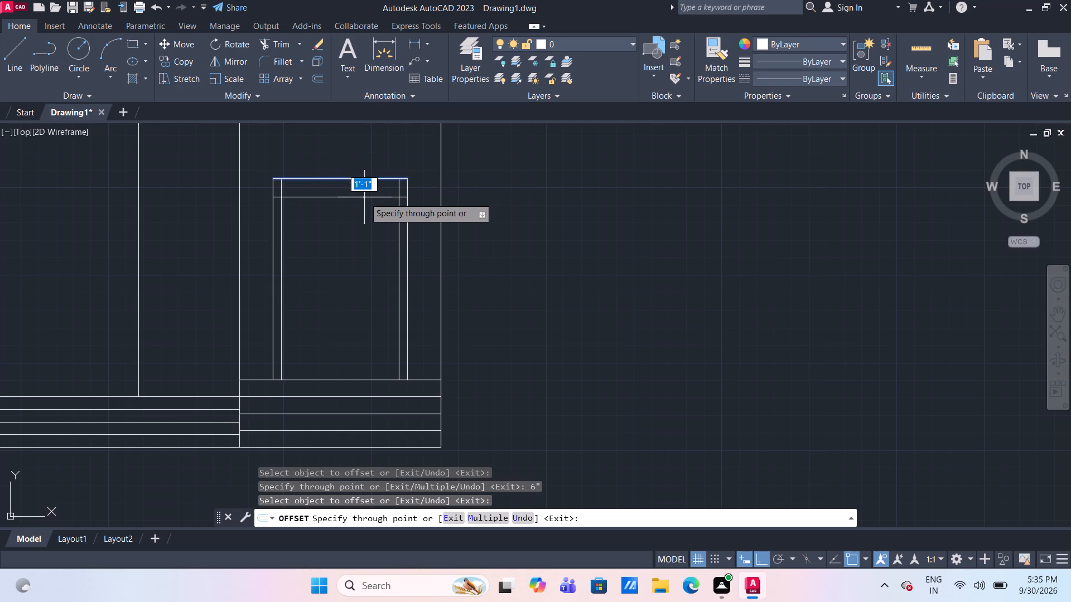
type("6\"")
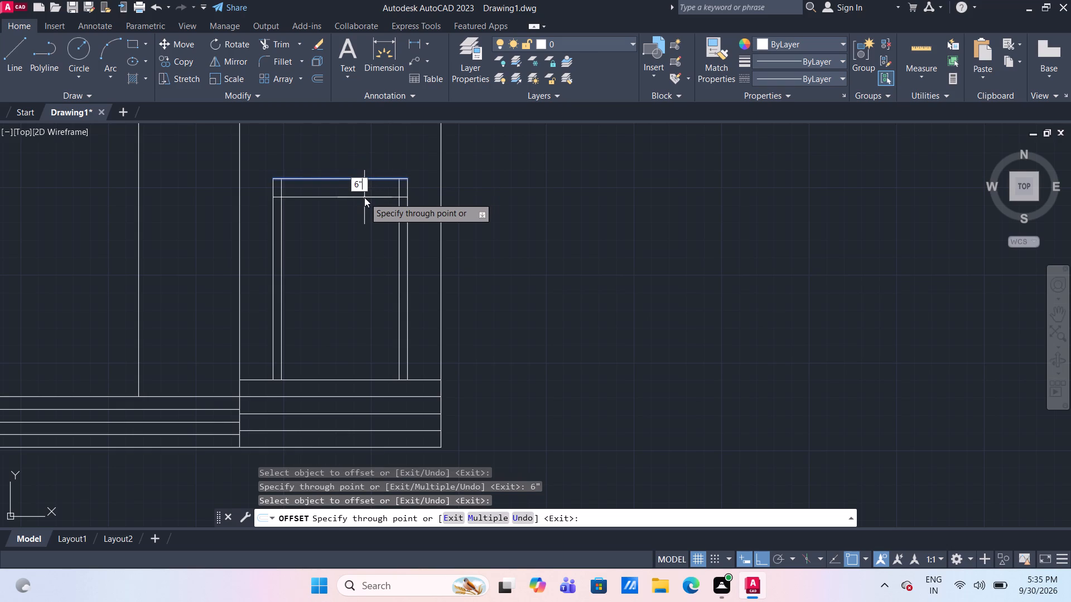
key("Return")
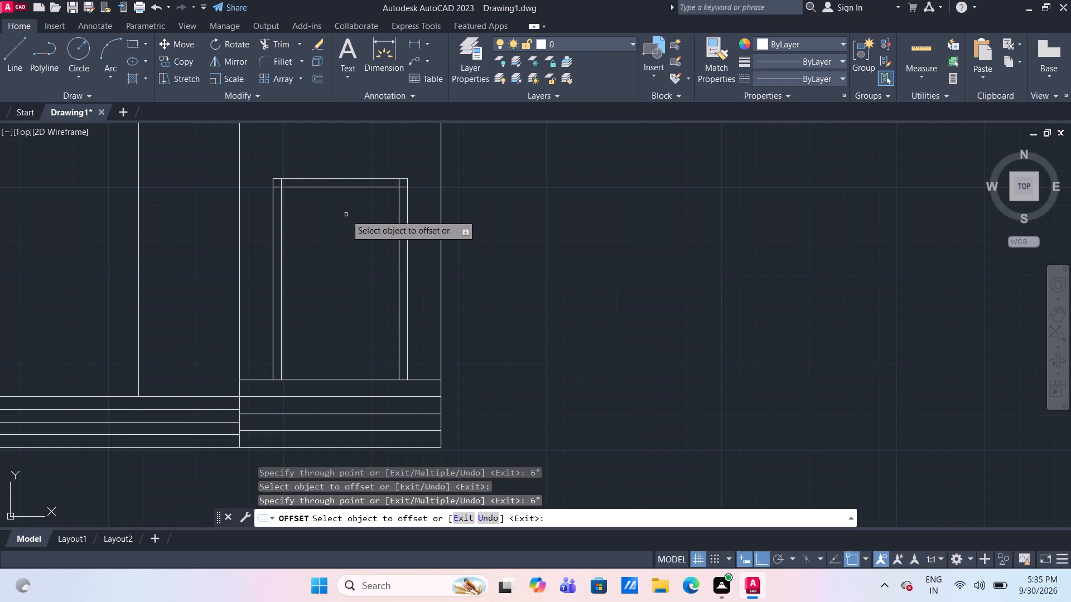
Offset the frame's inner top line 3' downward and the top step line beneath the outline 3' upward.
left_click(320, 187)
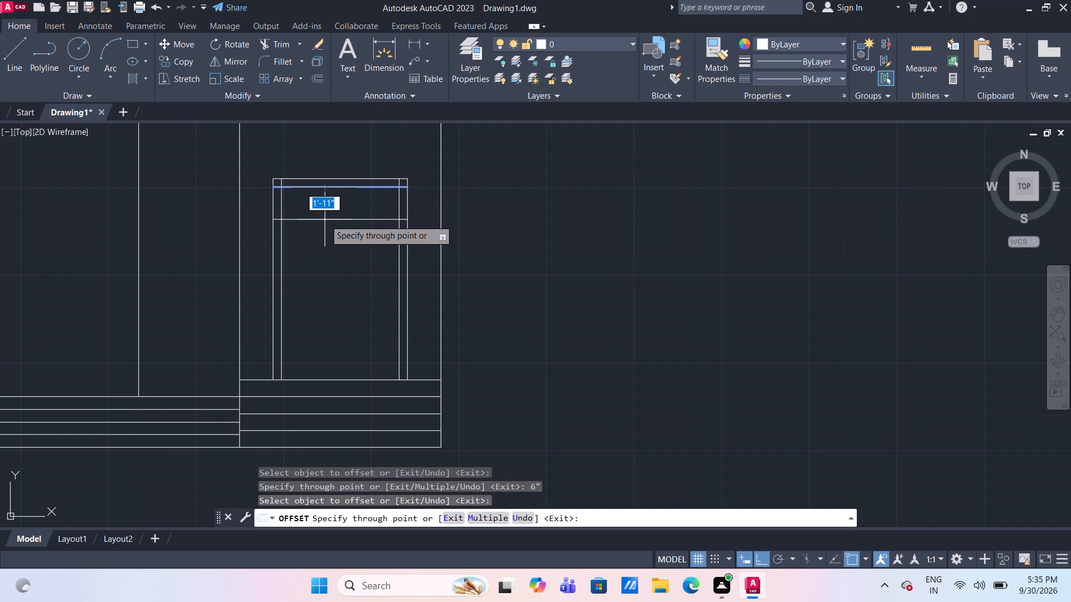
type("3'")
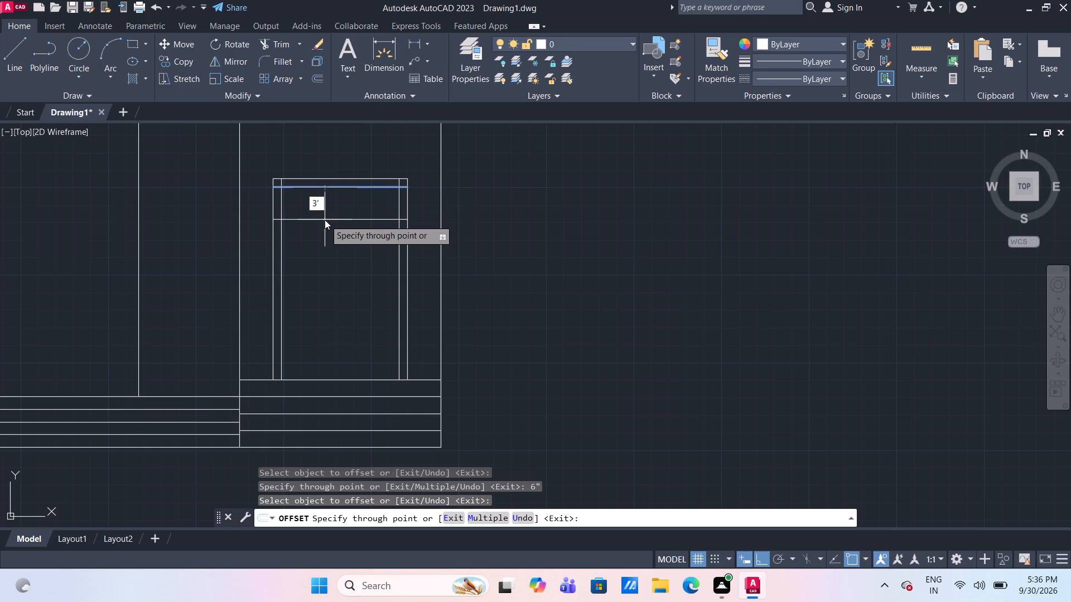
key("Return")
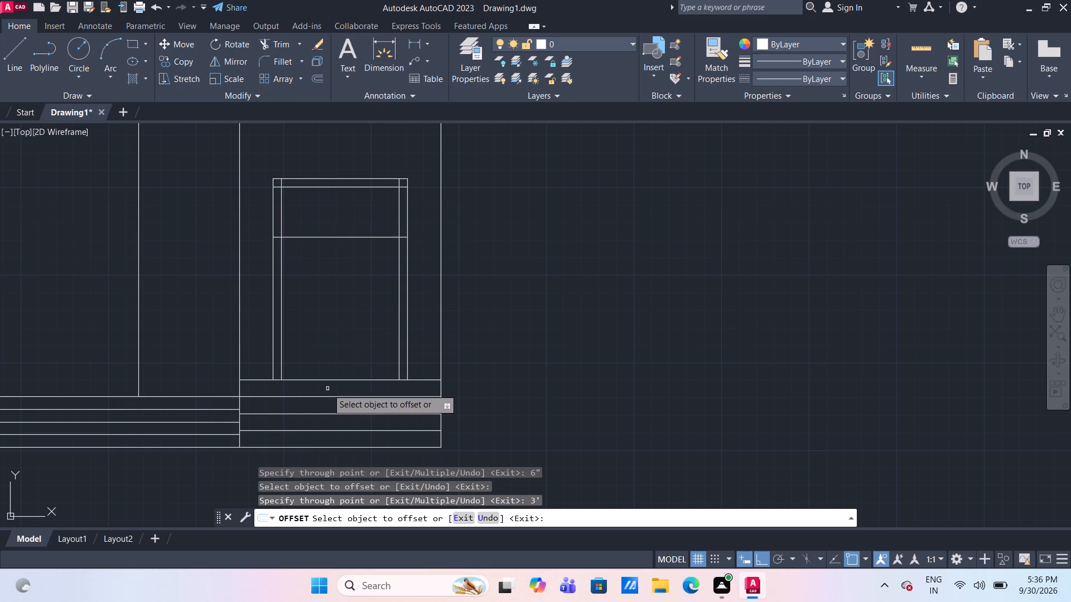
left_click(325, 380)
type("3'")
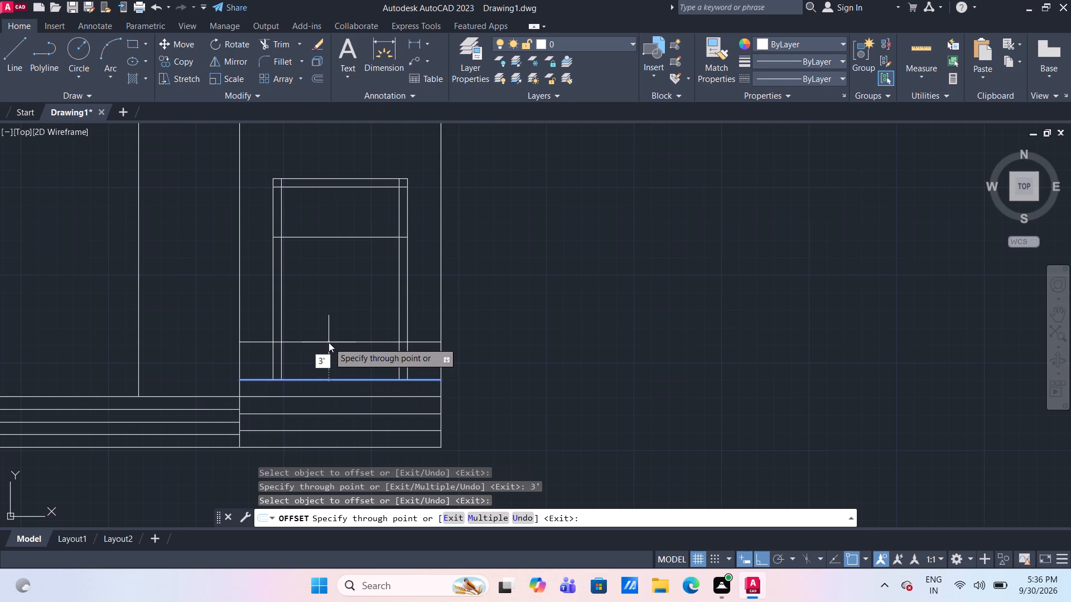
key("Return")
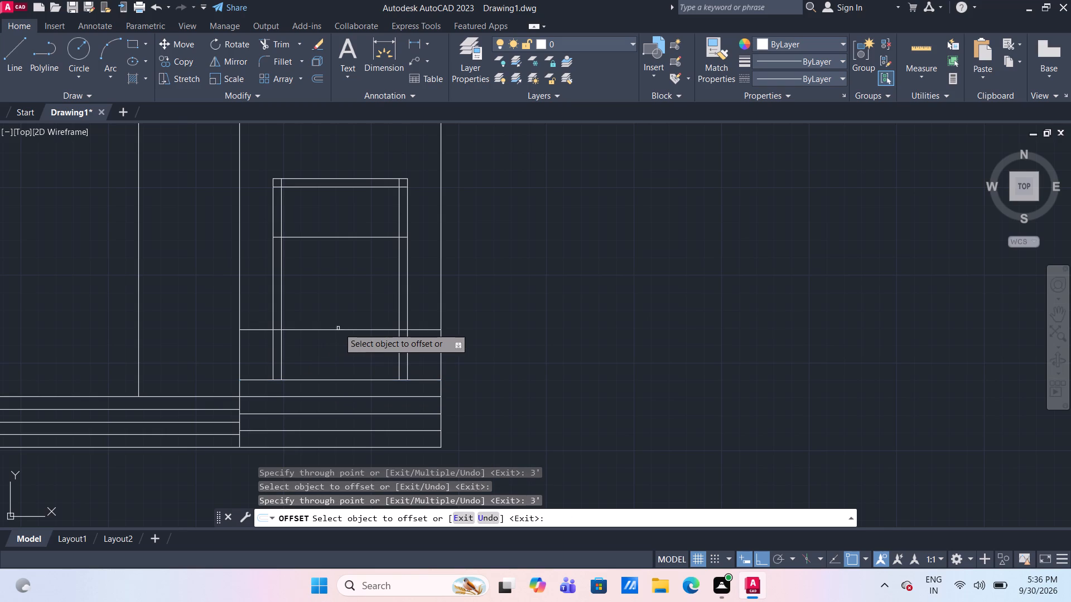
Offset the frame's inner right line 3' to the left, and offset the resulting line another 9" left.
left_click(399, 293)
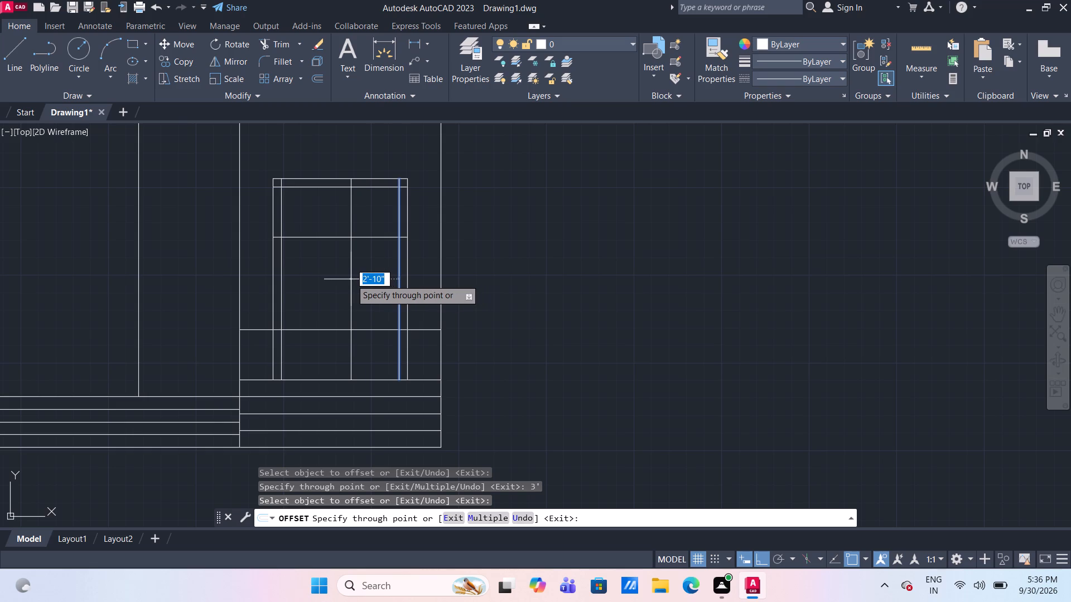
type("3'")
key("Return")
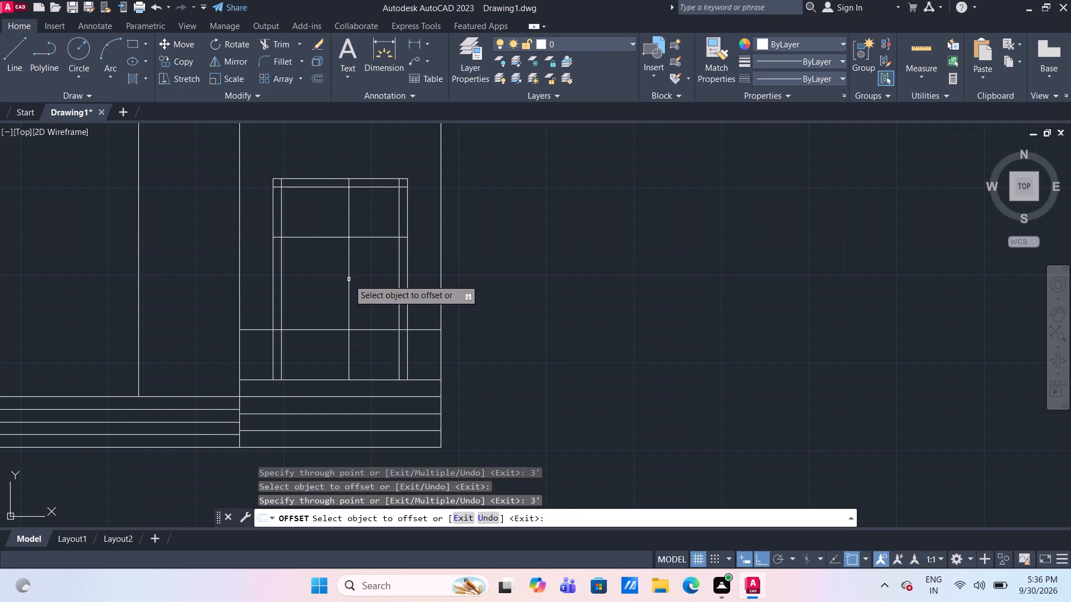
left_click(349, 279)
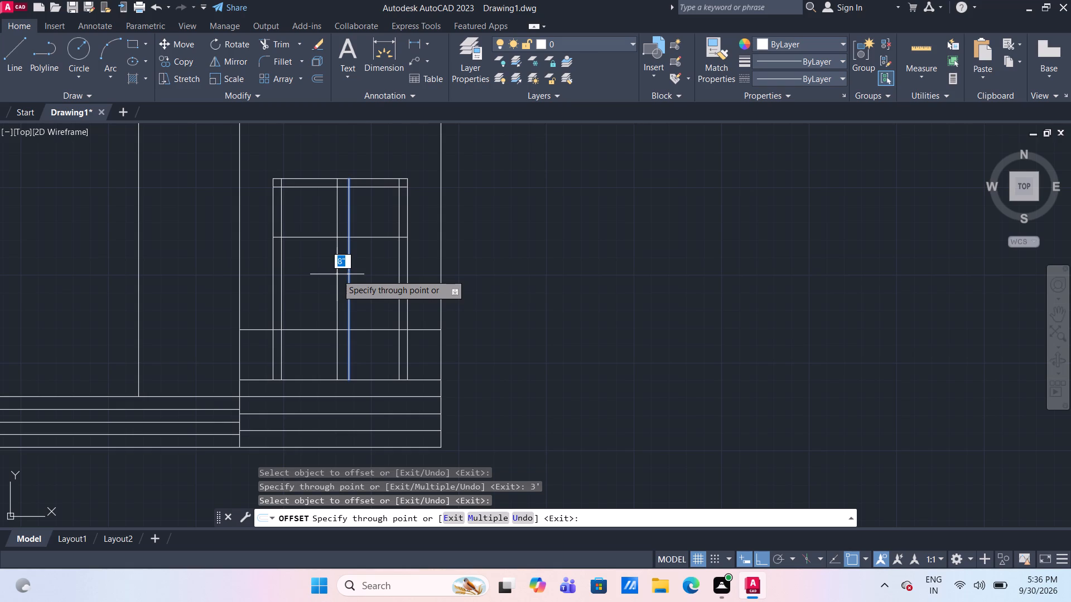
type("9\"")
key("Return")
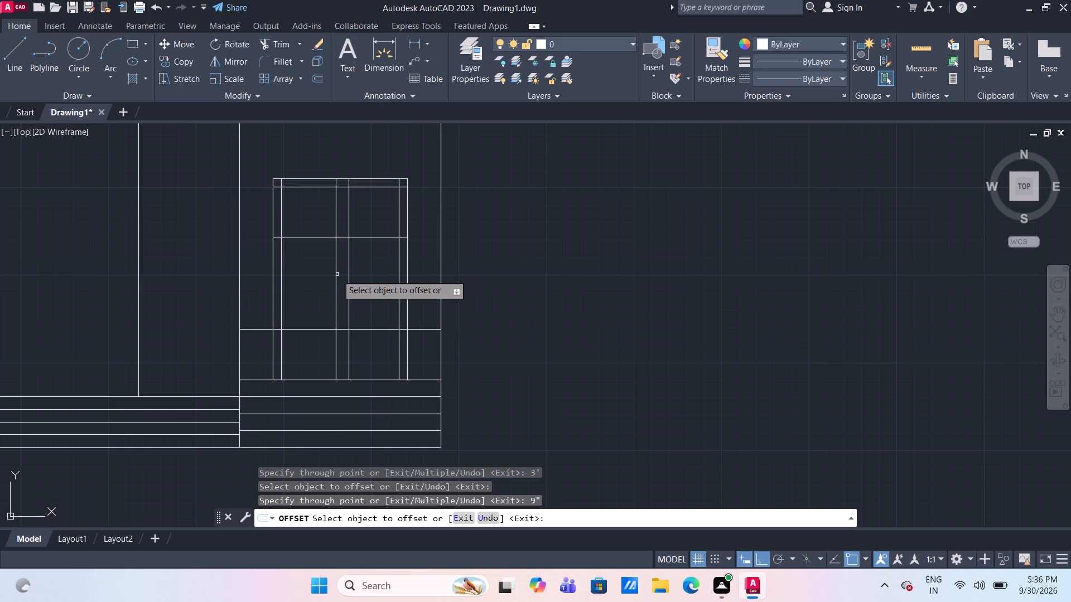
Offset the upper horizontal division 2'6" downward, and offset the resulting line 1' below and 1' above itself.
left_click(307, 238)
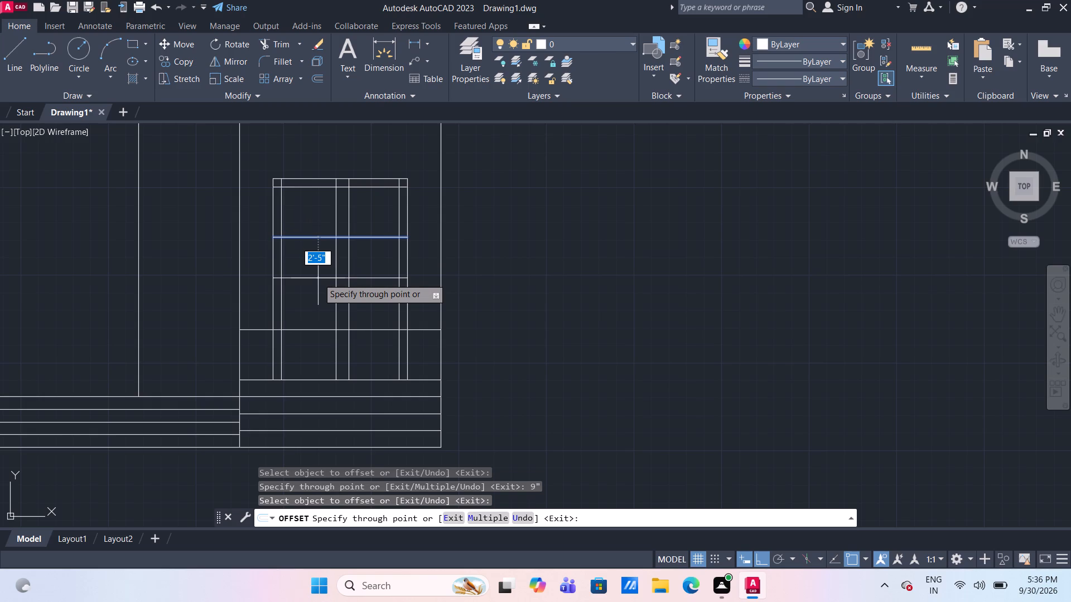
type("2'6\"")
key("Return")
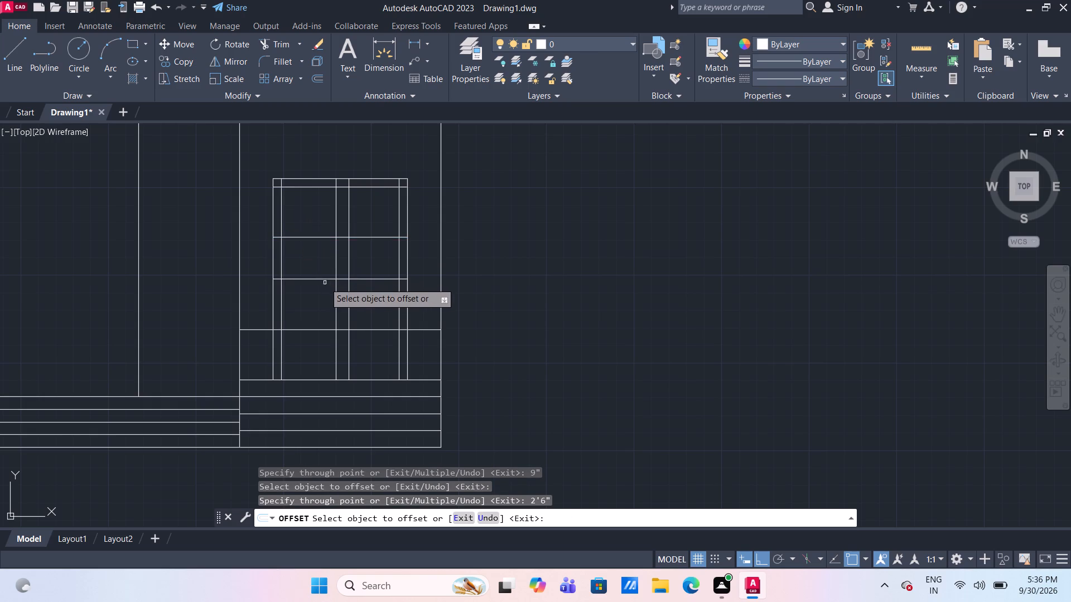
left_click(379, 280)
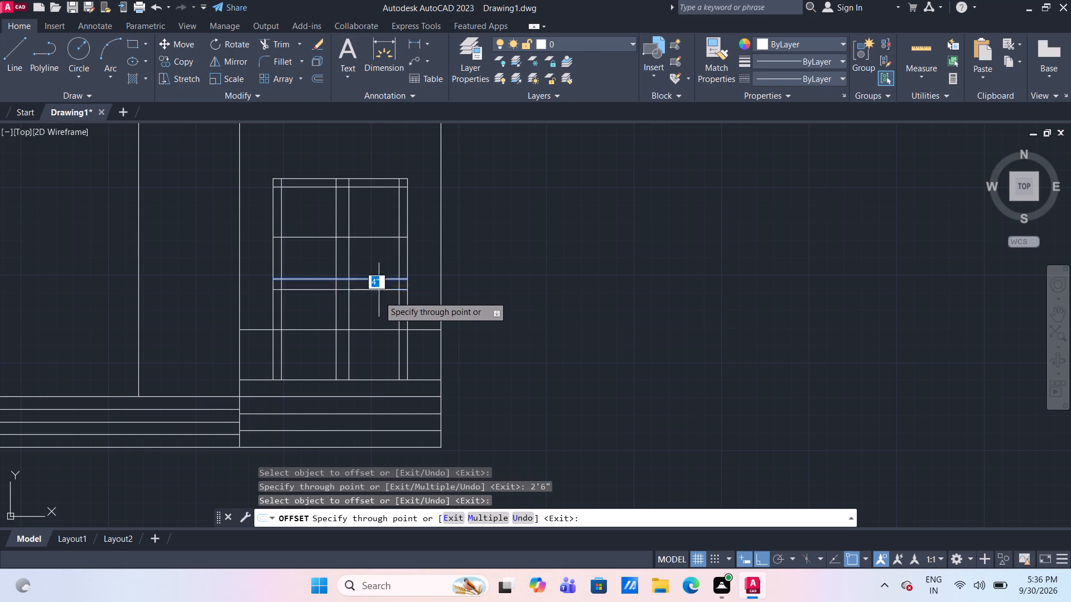
type("1'")
key("Return")
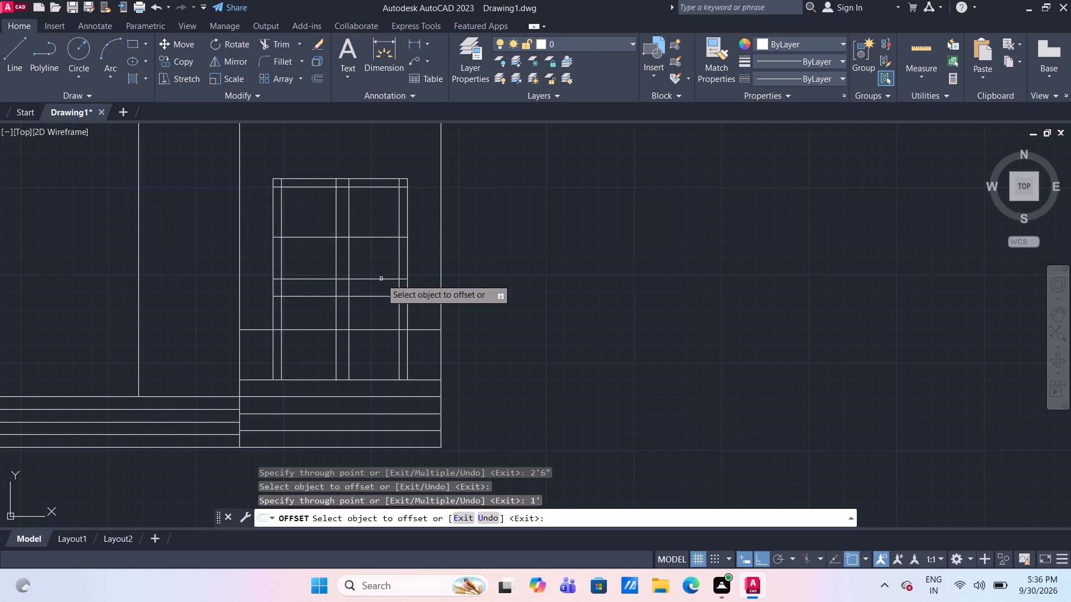
left_click(382, 279)
type("1'")
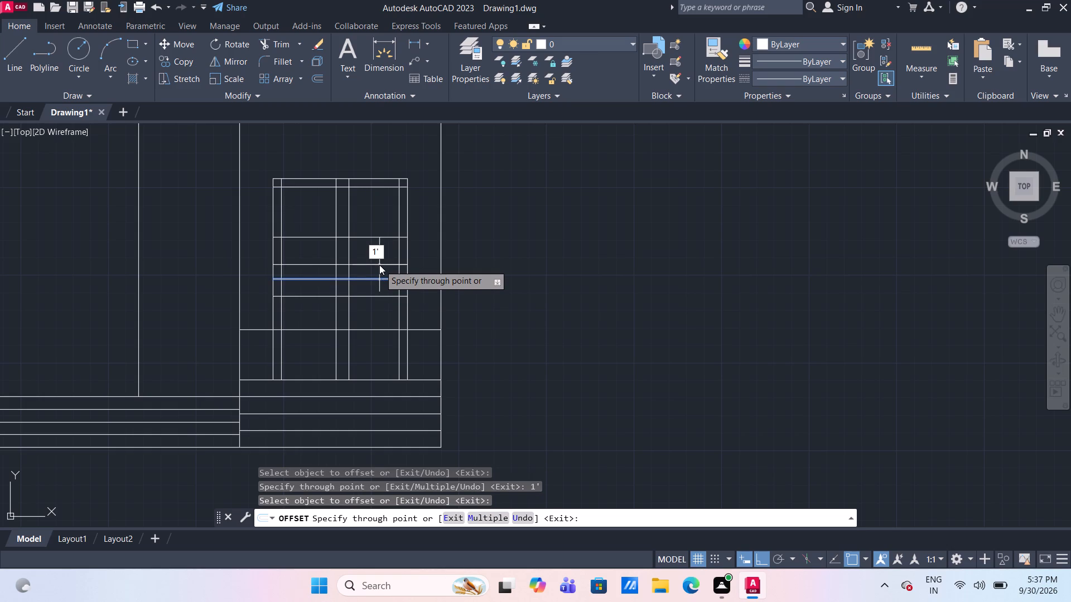
key("Return")
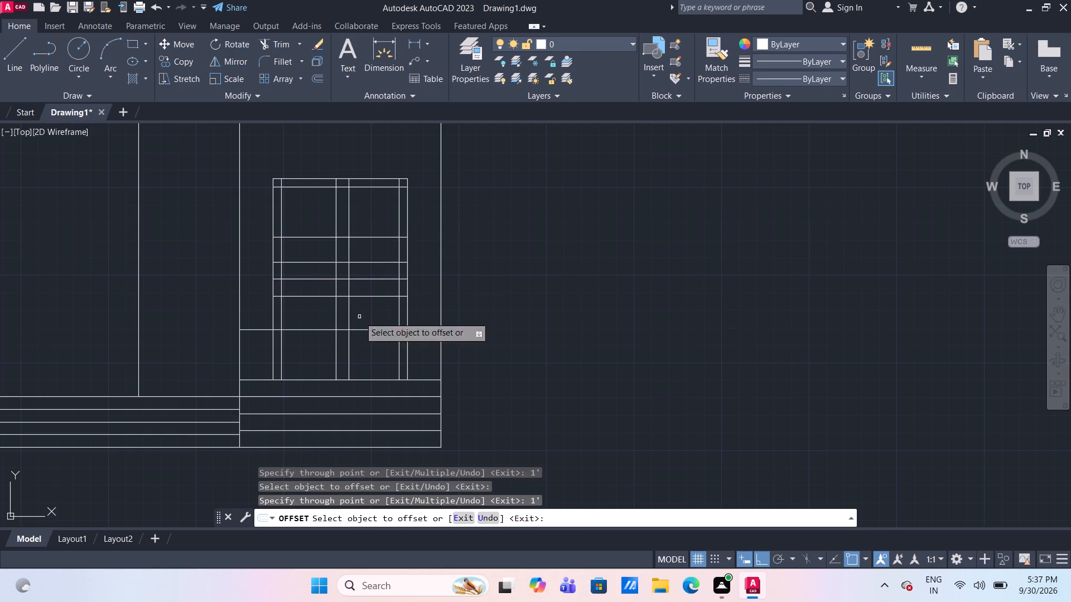
Offset the top step line about 8" upward into the base of the framed opening.
left_click(311, 378)
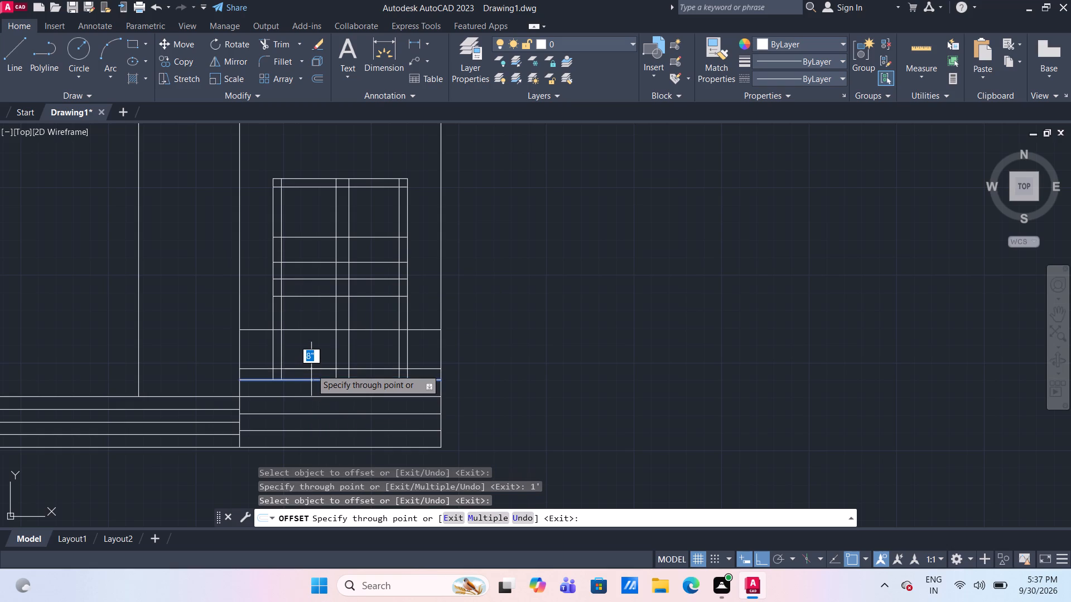
left_click(311, 369)
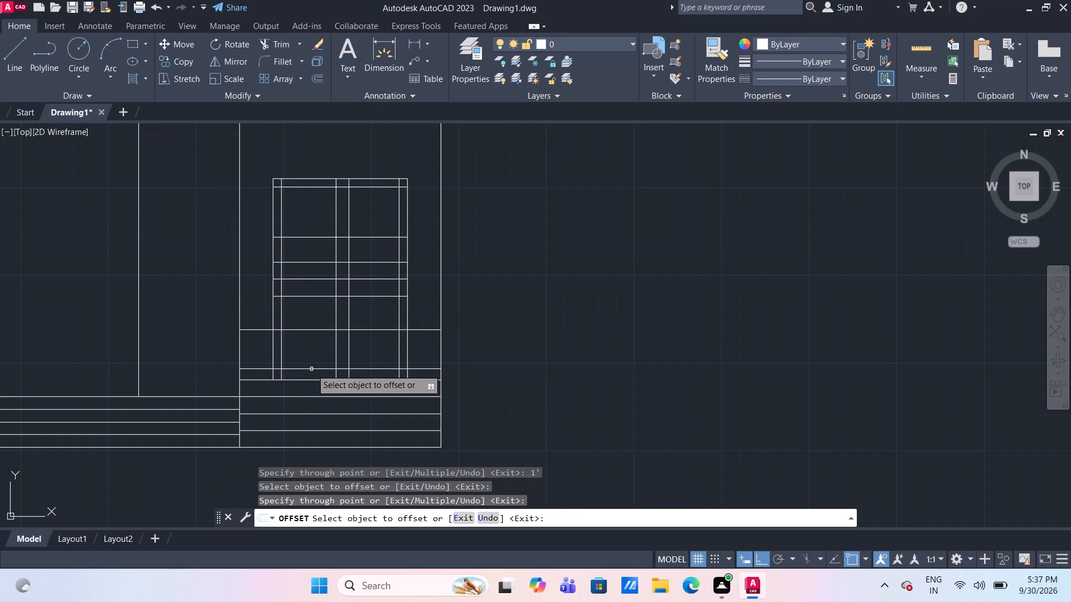
key("Escape")
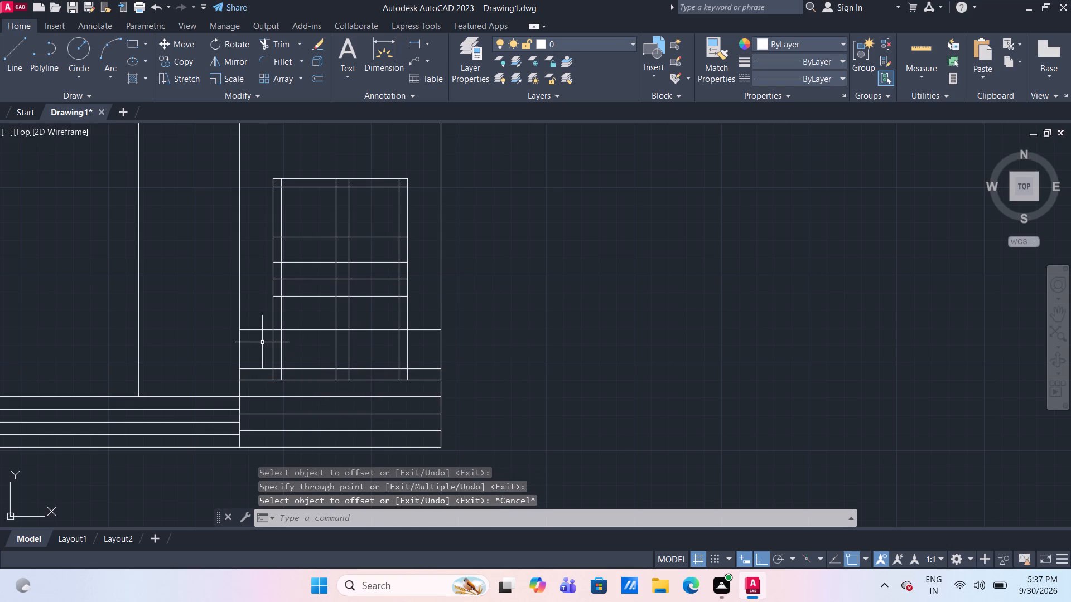
Trim the division lines crossing the 6" frame or extending outside it, leaving them only within the inner frame.
type("TR")
key("Return")
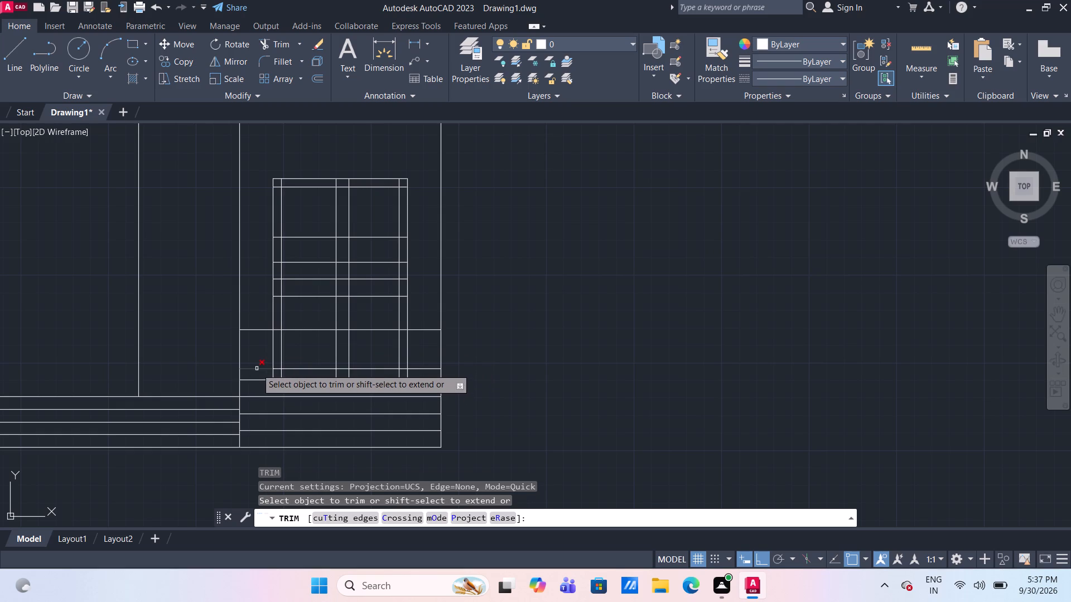
left_click(257, 368)
left_click(254, 331)
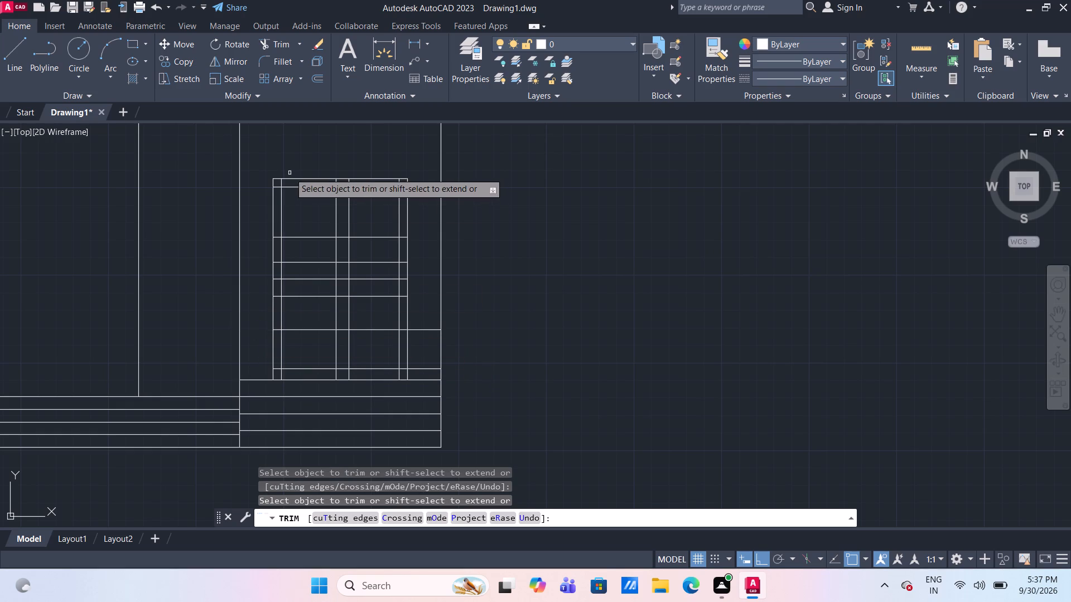
left_click(278, 182)
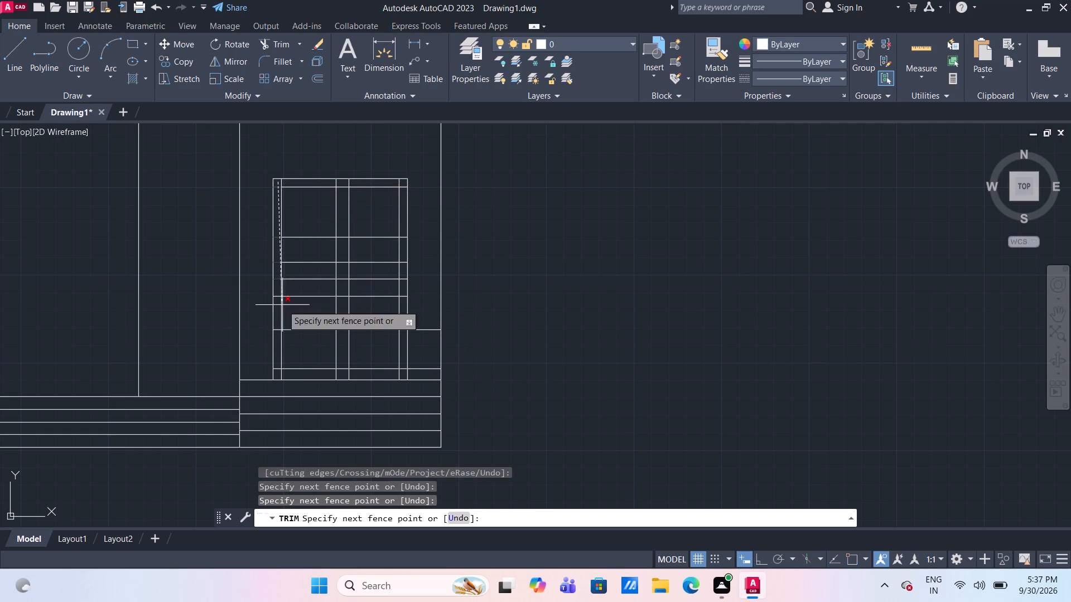
left_click(277, 371)
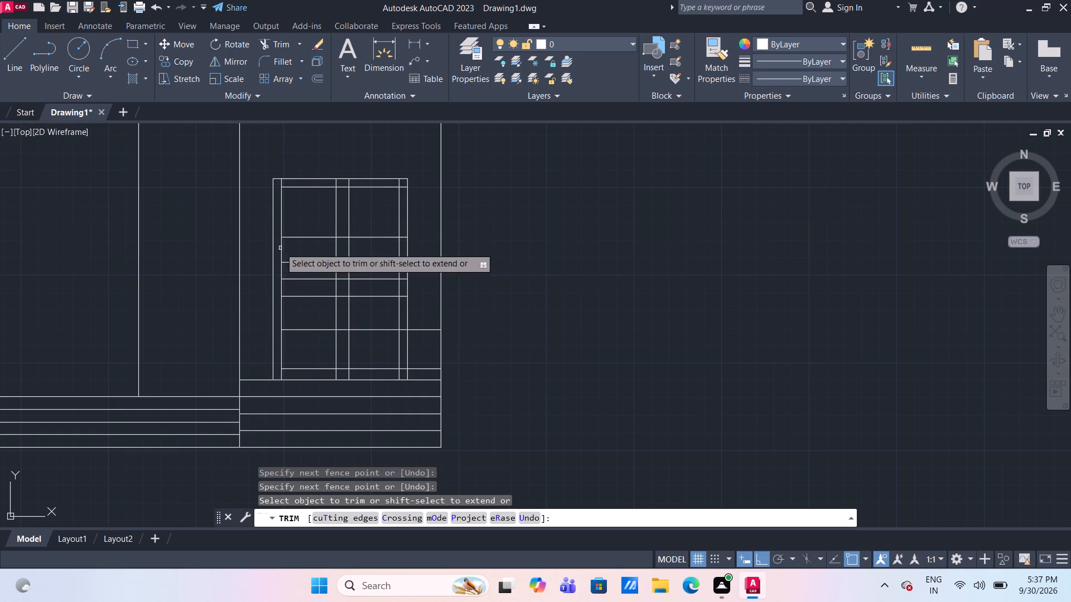
left_click(278, 182)
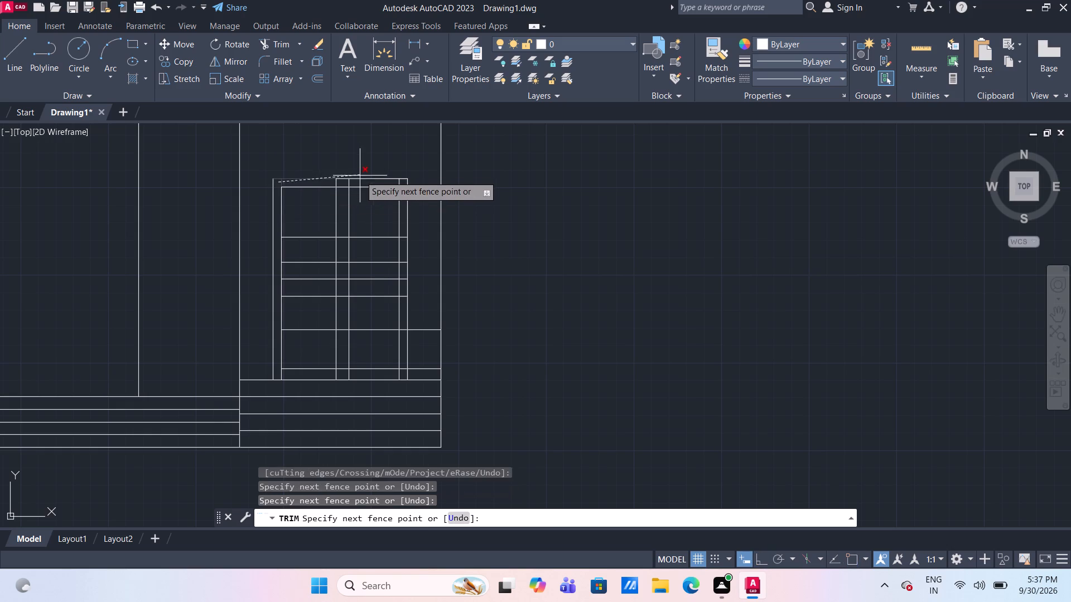
left_click(402, 183)
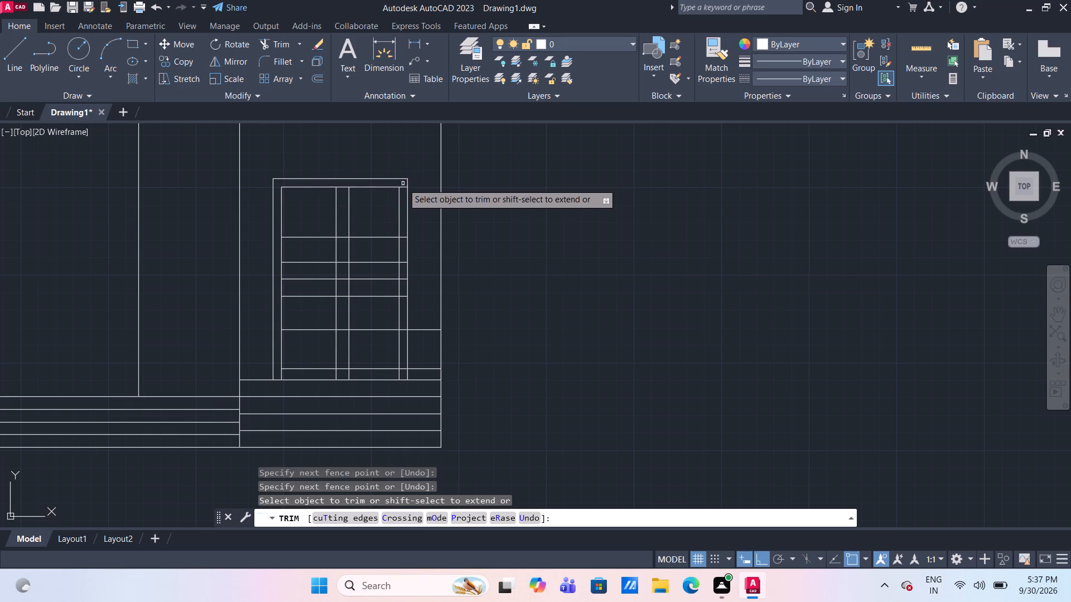
left_click(403, 183)
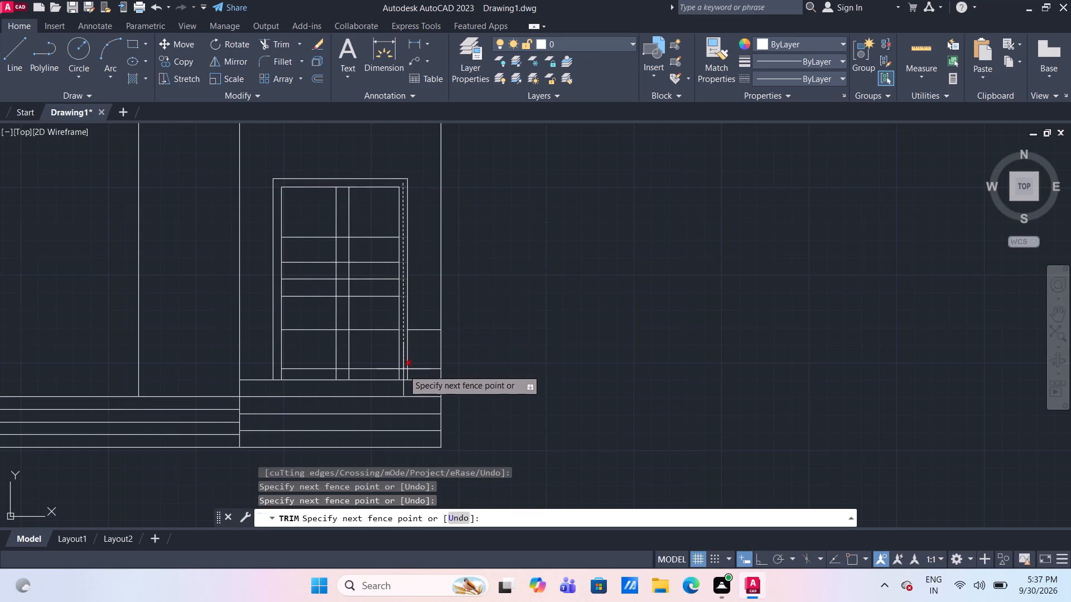
left_click(403, 370)
left_click(419, 329)
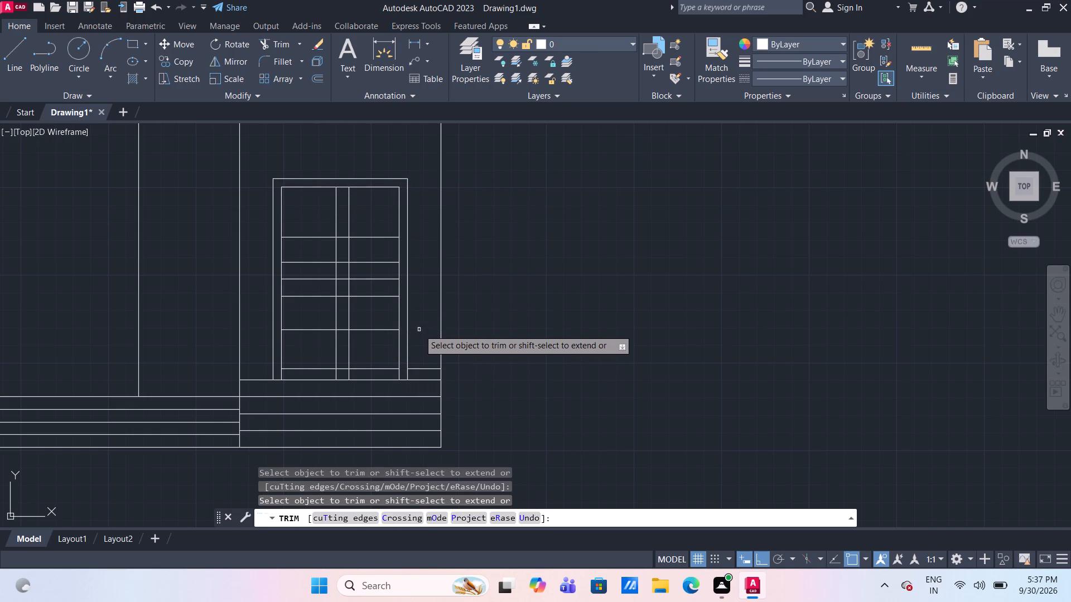
left_click(427, 371)
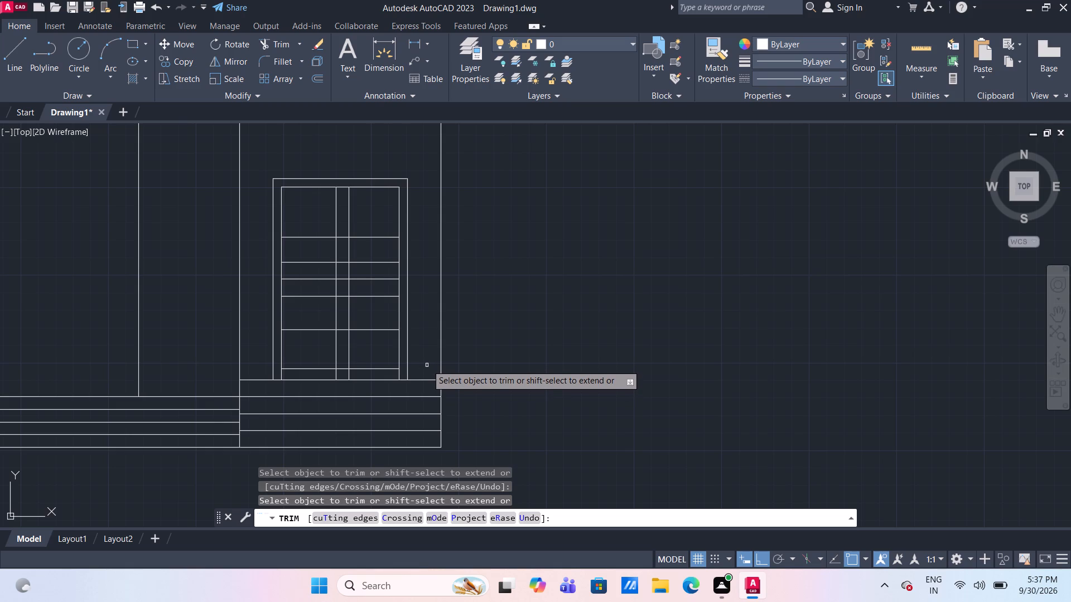
Trim the base line to the right of the central vertical strip and the strip's left line below the base line.
scroll(370, 390, "up", 1)
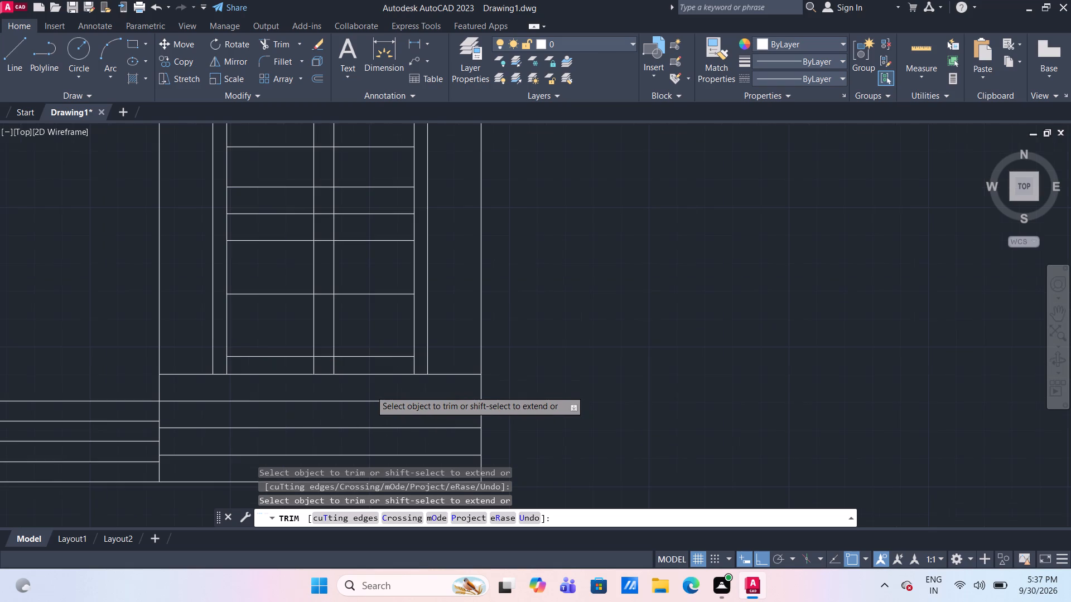
left_click(377, 357)
scroll(377, 357, "down", 1)
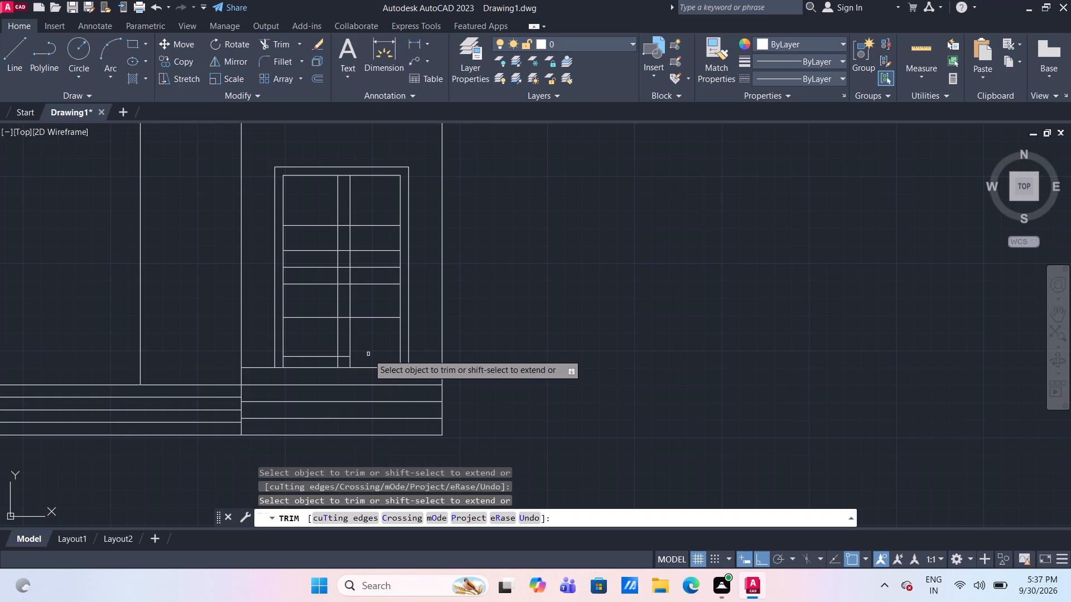
left_click(337, 363)
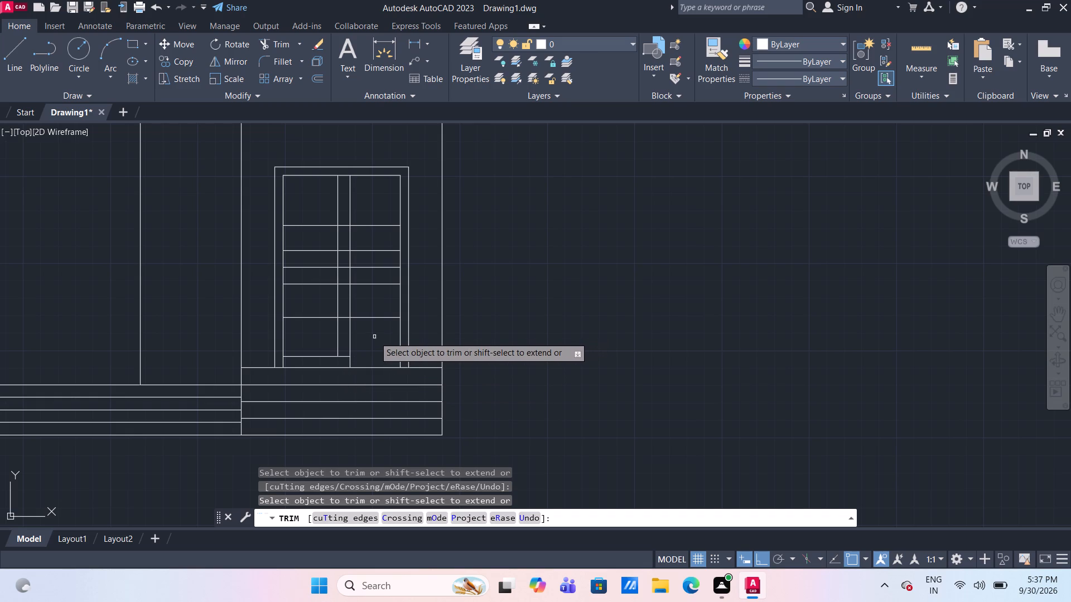
middle_click_drag(372, 342, 370, 357)
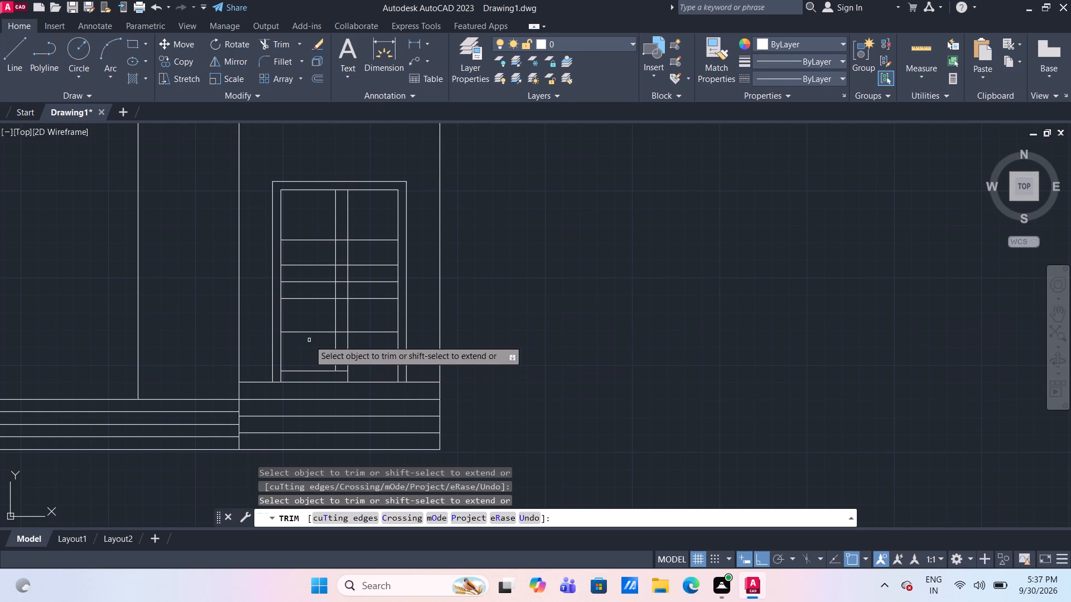
Trim away the lowest division line above the base line across the left bay, right bay and central strip.
left_click(297, 331)
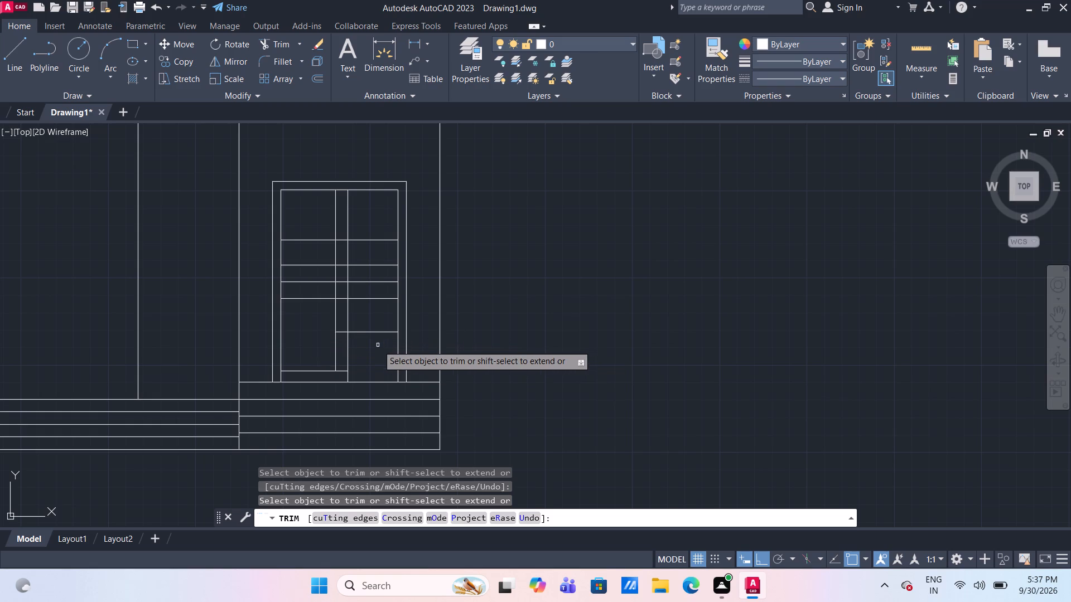
scroll(377, 347, "up", 1)
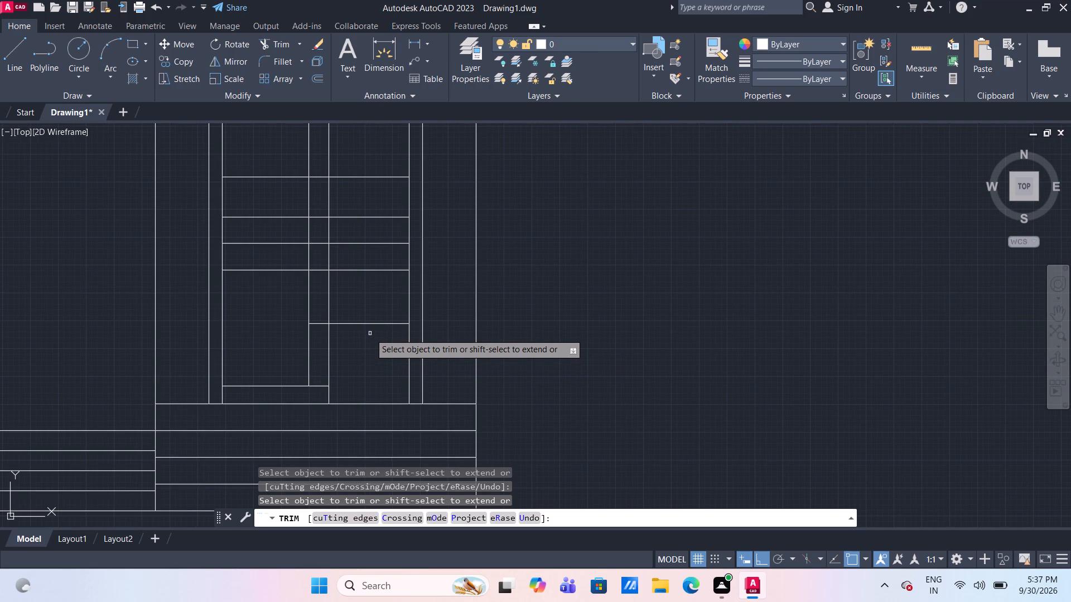
left_click(368, 326)
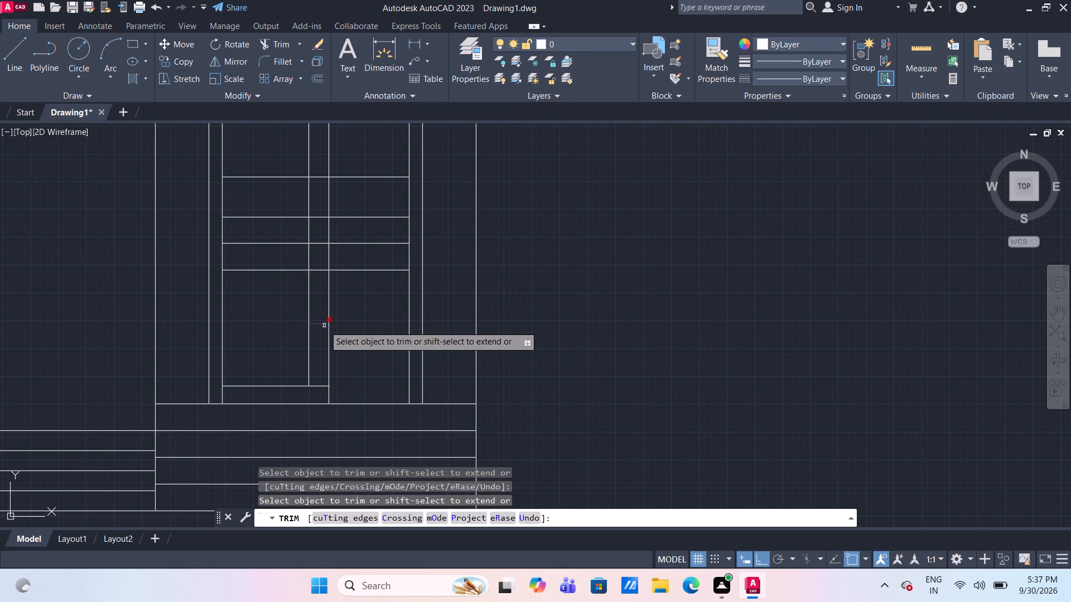
left_click(324, 326)
middle_click_drag(366, 306, 355, 390)
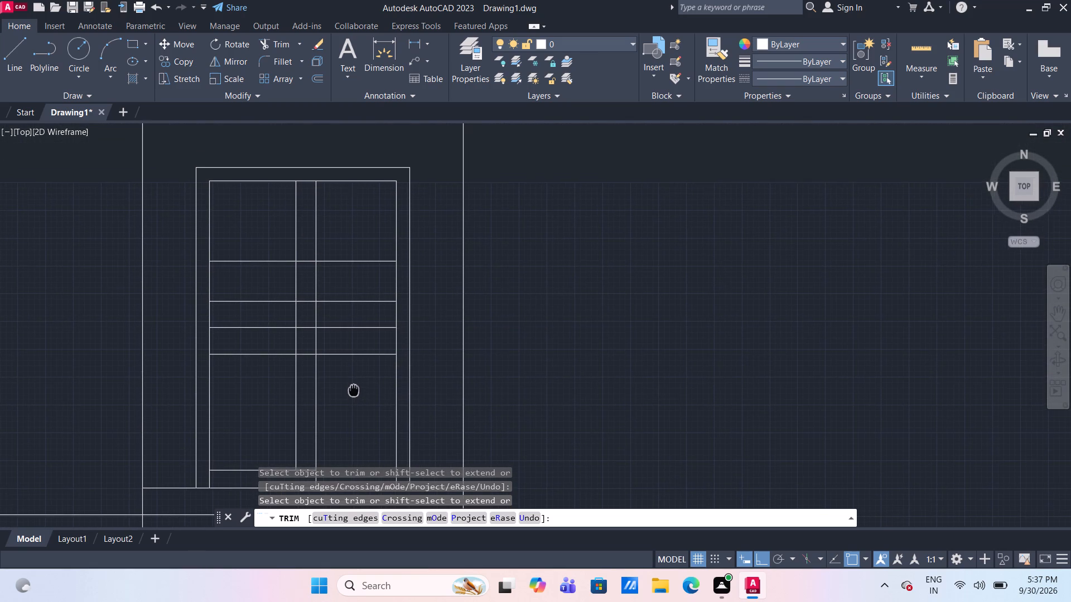
middle_click_drag(355, 390, 355, 391)
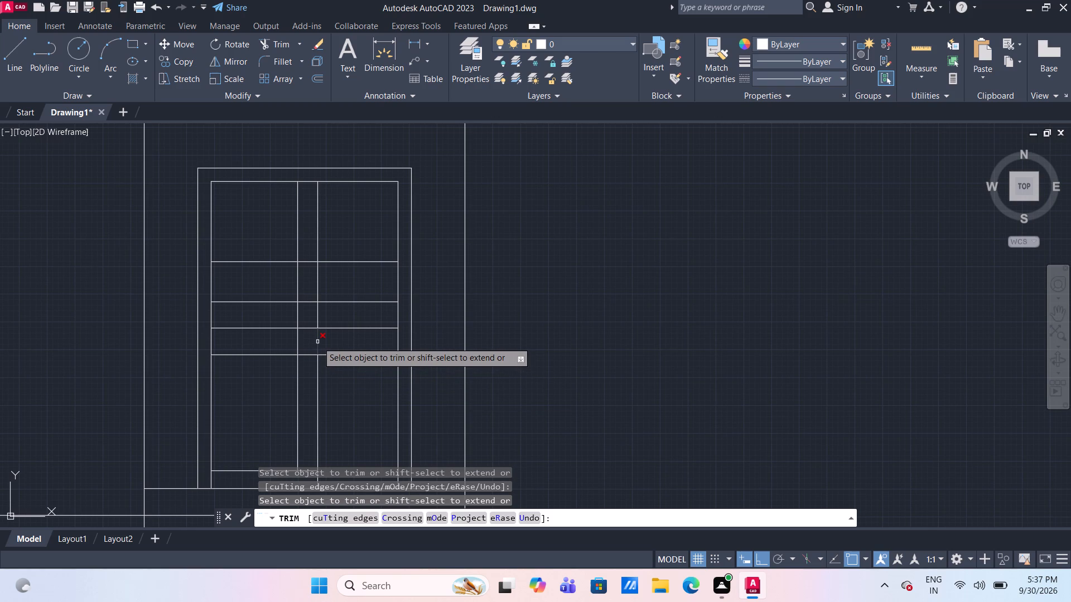
Trim the strip's right line between the third and fourth divisions, and the third division left of the strip.
left_click(317, 342)
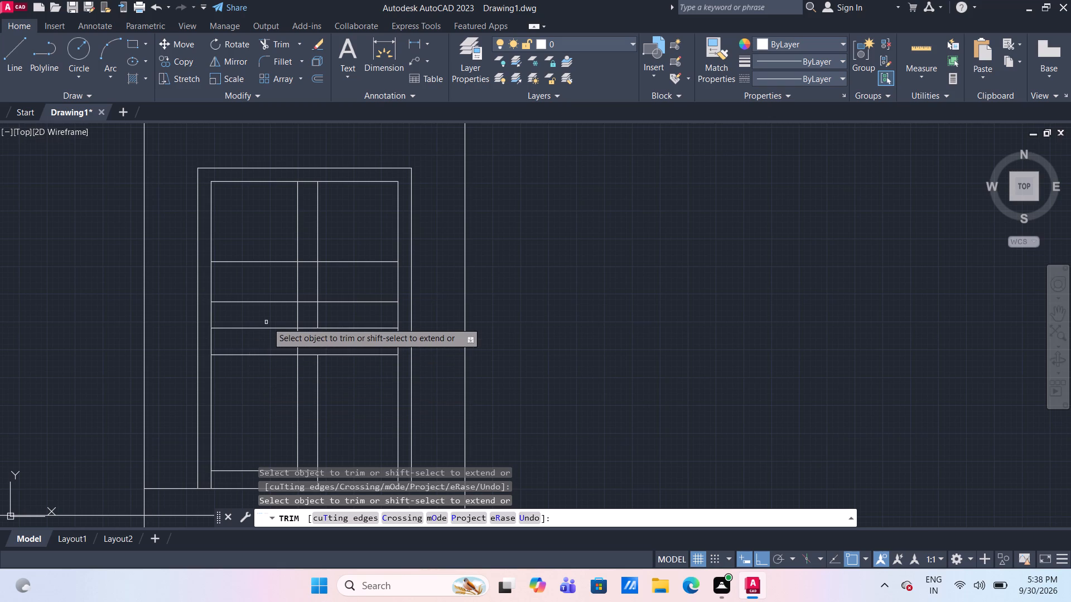
left_click(269, 331)
left_click(262, 326)
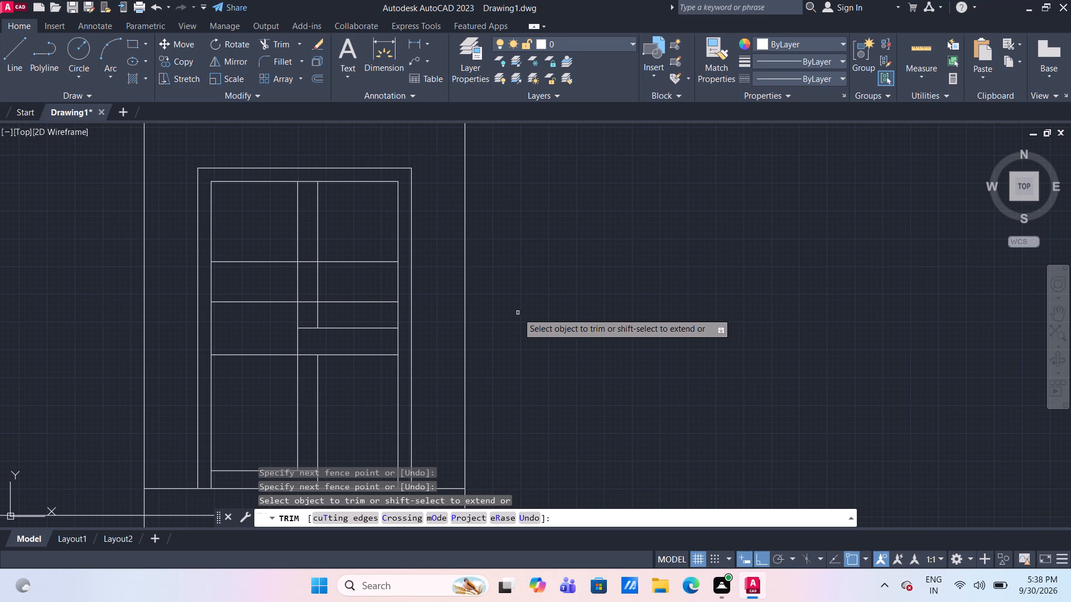
key("Escape")
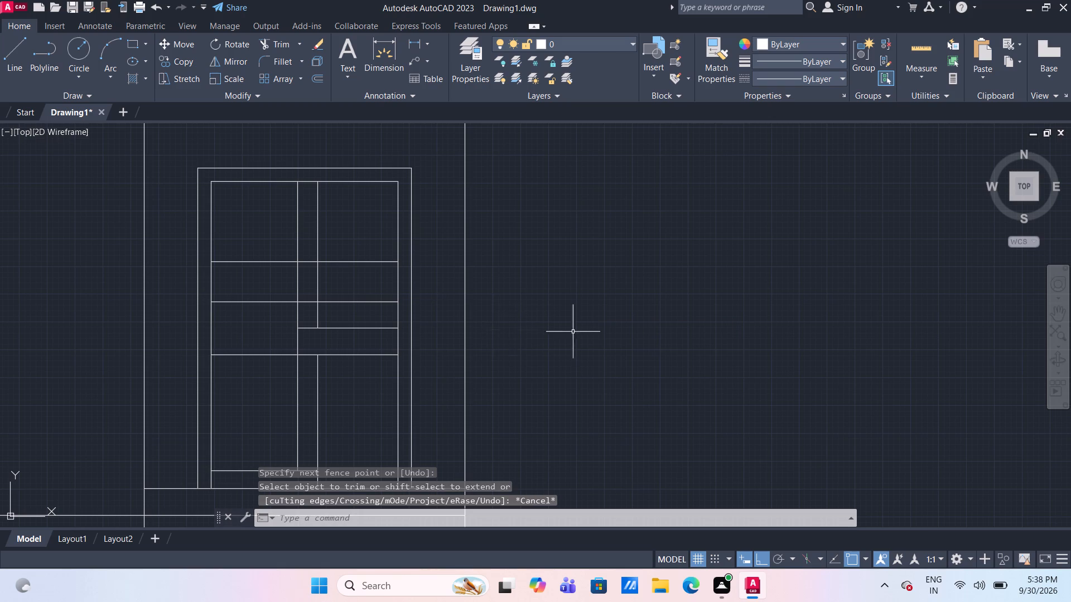
Offset the central strip's left vertical line 1' to the left.
key("o")
key("Return")
key("Return")
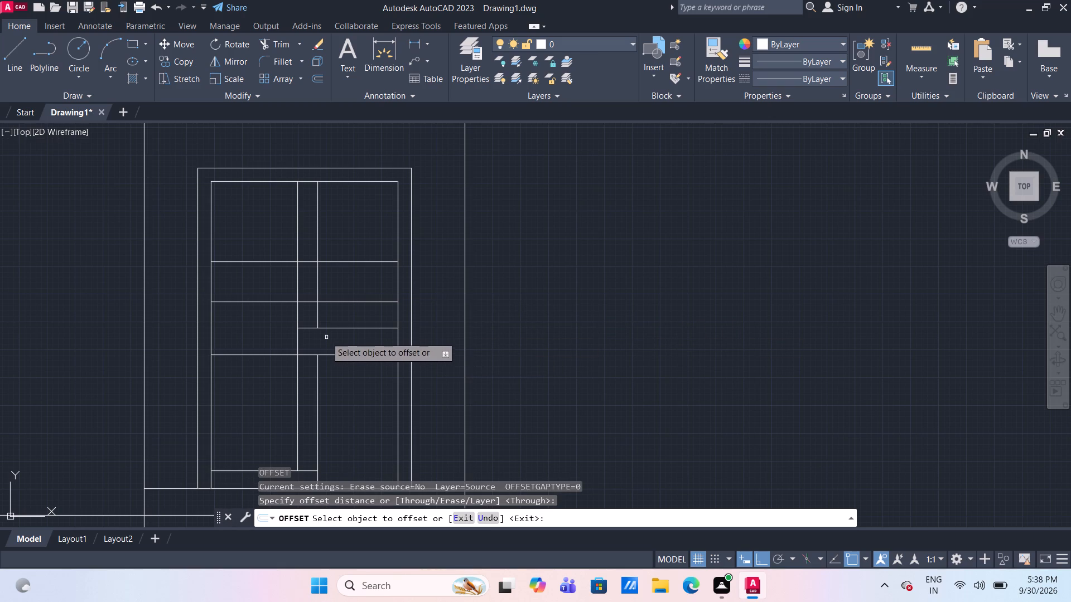
left_click(296, 342)
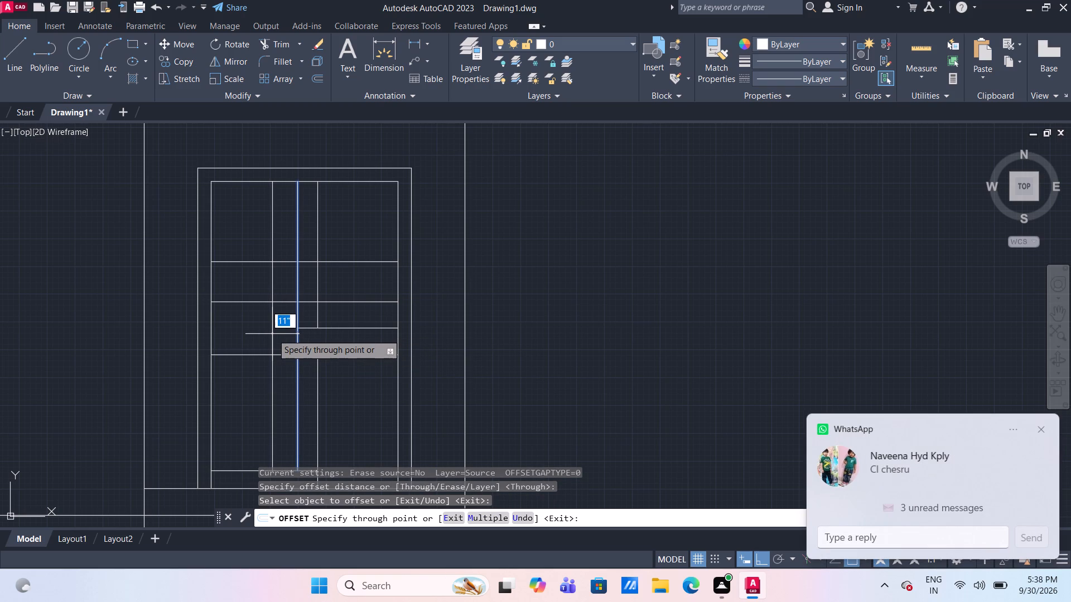
type("1'")
key("Return")
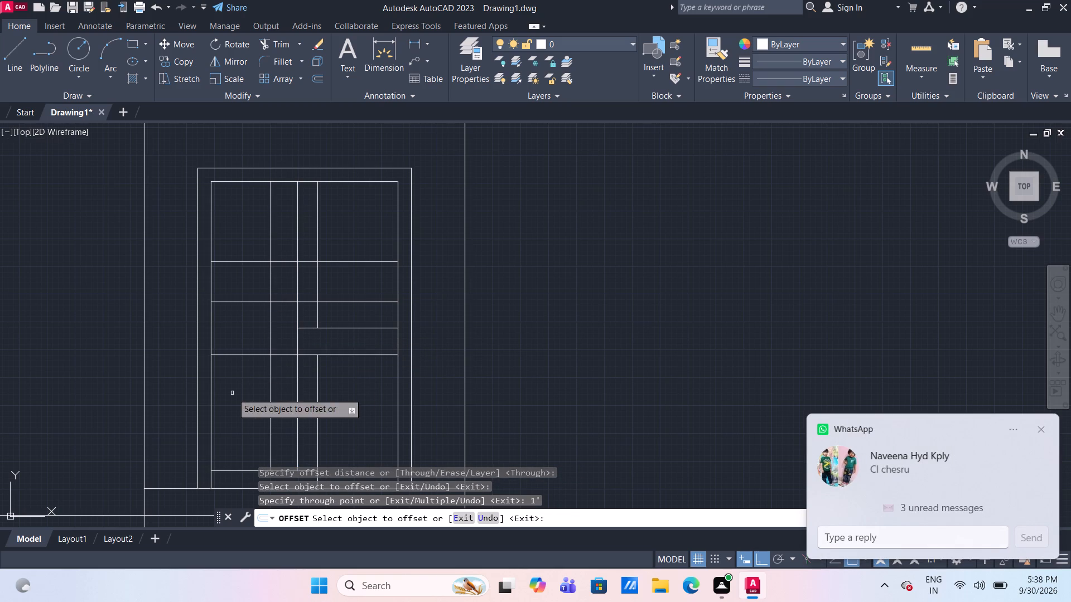
key("Escape")
Trim the new vertical line to between the first and fourth divisions, and extend the third division left to it.
type("TR")
key("Return")
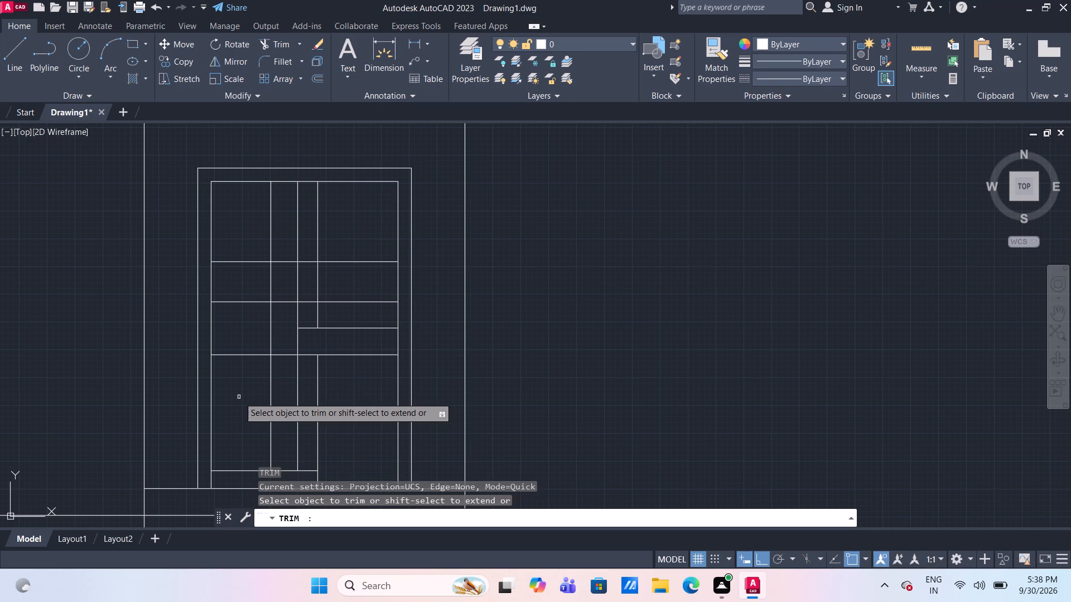
left_click(272, 399)
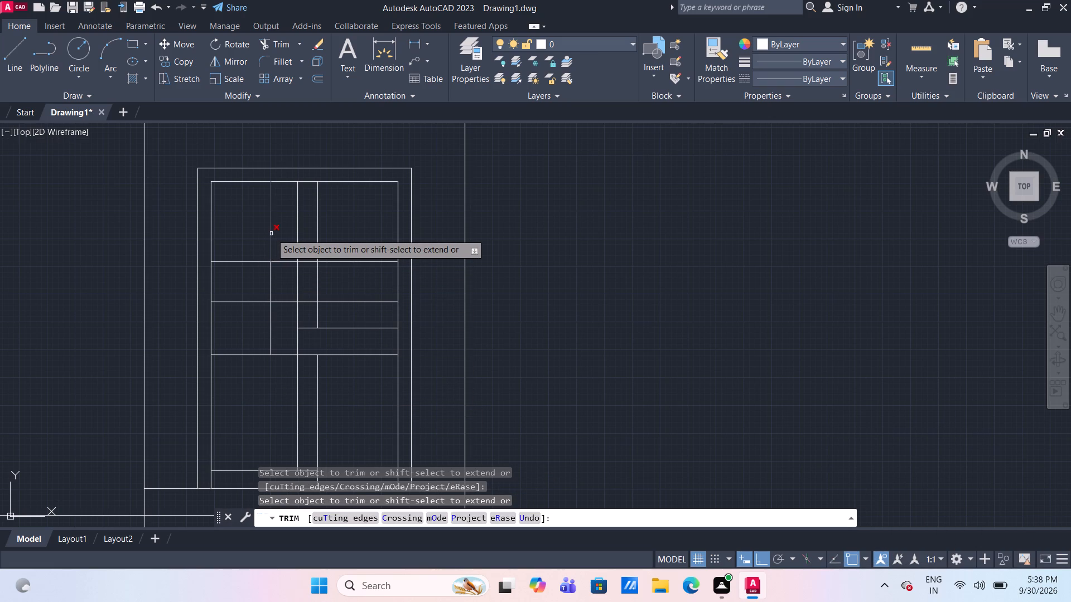
left_click(271, 234)
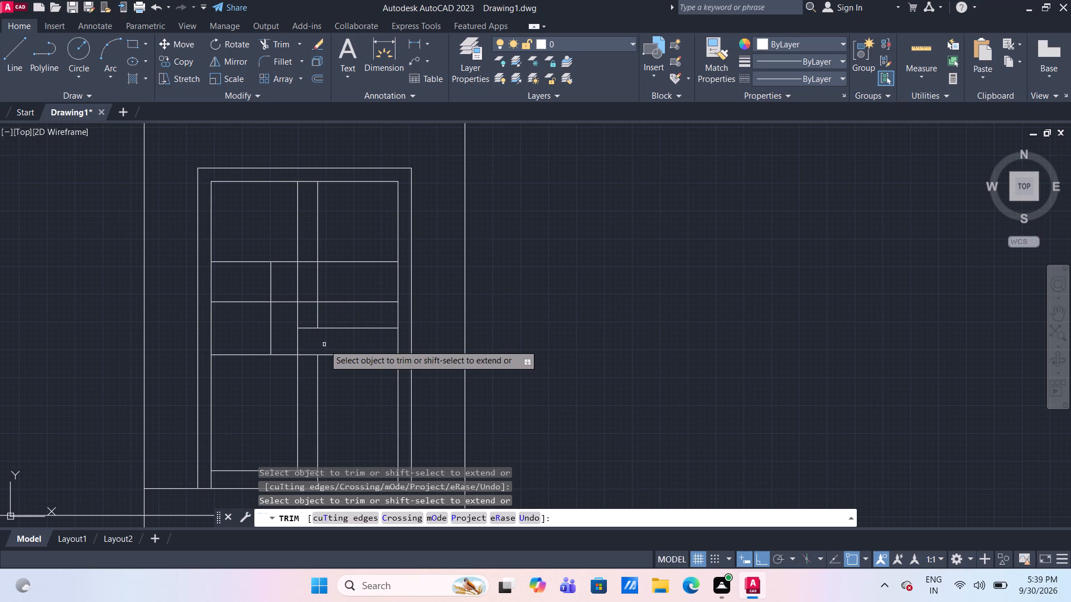
left_click(330, 326, "shift")
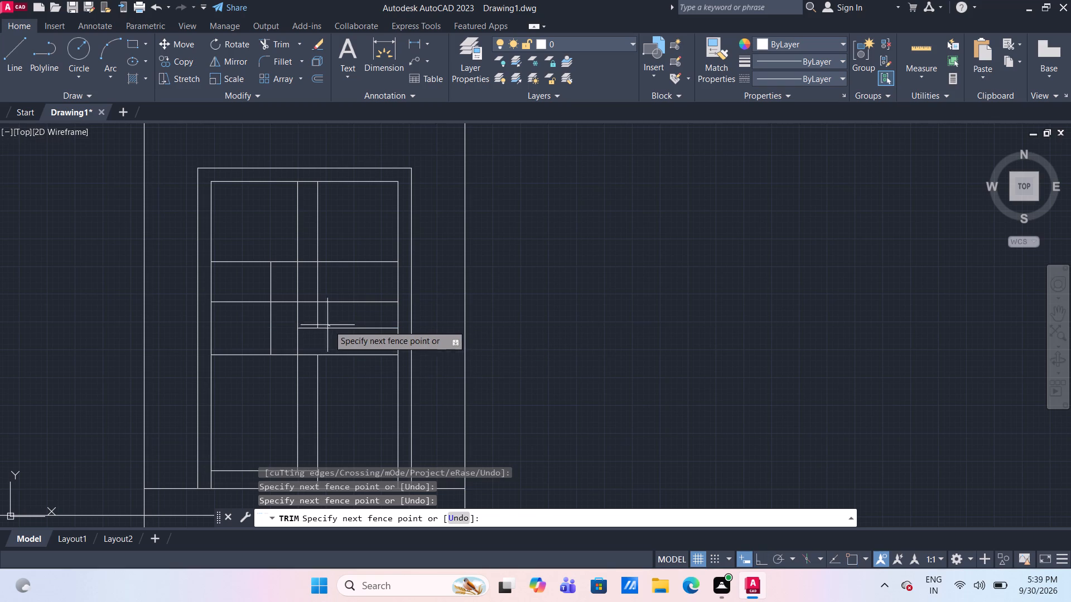
left_click(335, 329, "shift")
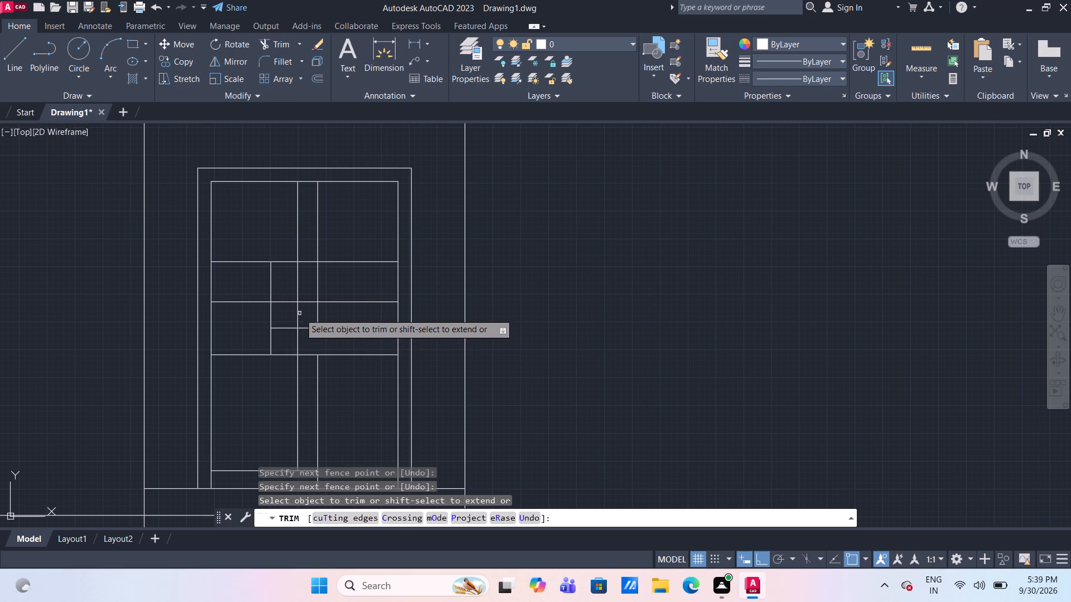
Trim the central strip's left line between the first and third divisions.
left_click(298, 312)
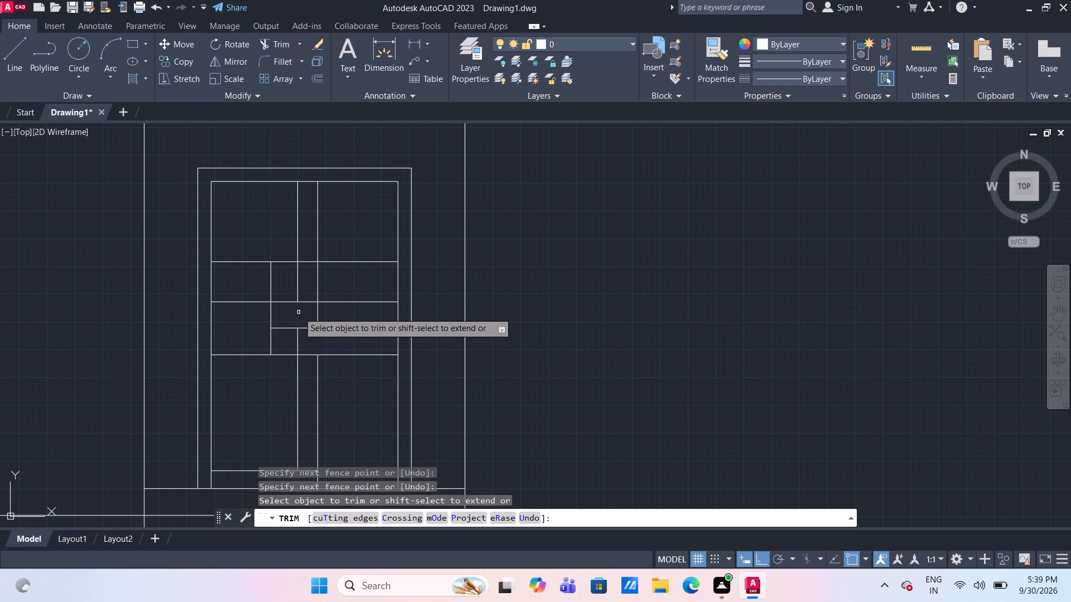
left_click(295, 278)
left_click(297, 279)
left_click(298, 280)
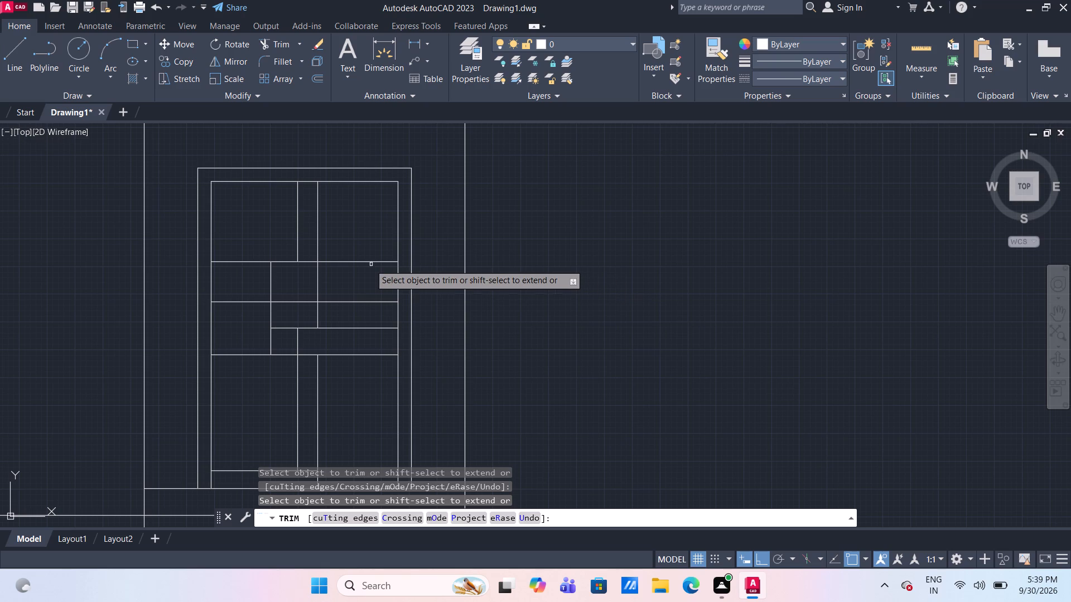
Trim the second division right of the new vertical line and the first division right of the central strip.
left_click(352, 303)
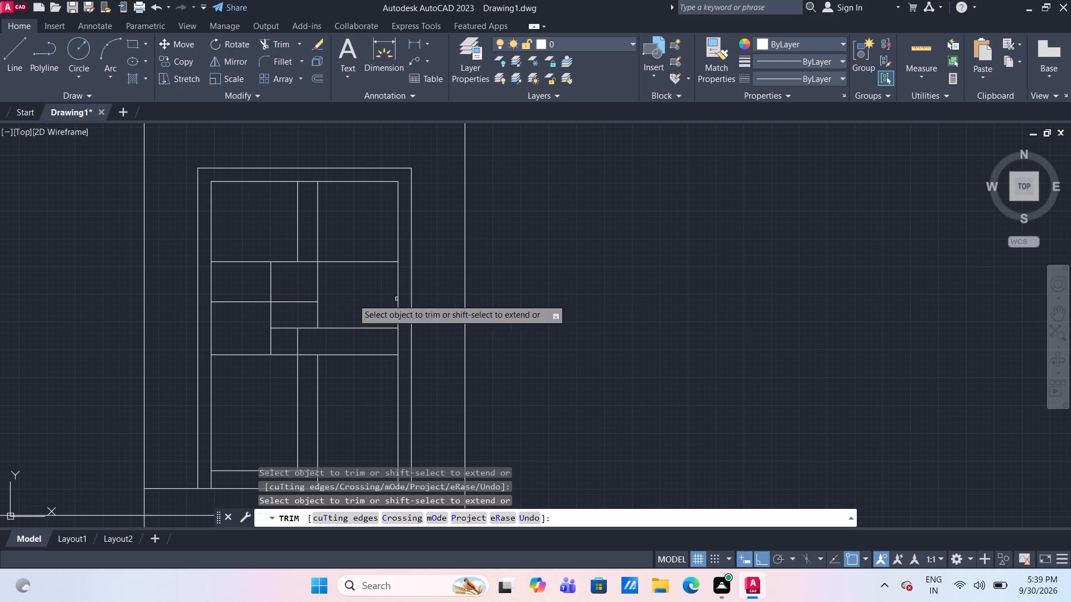
left_click(306, 303)
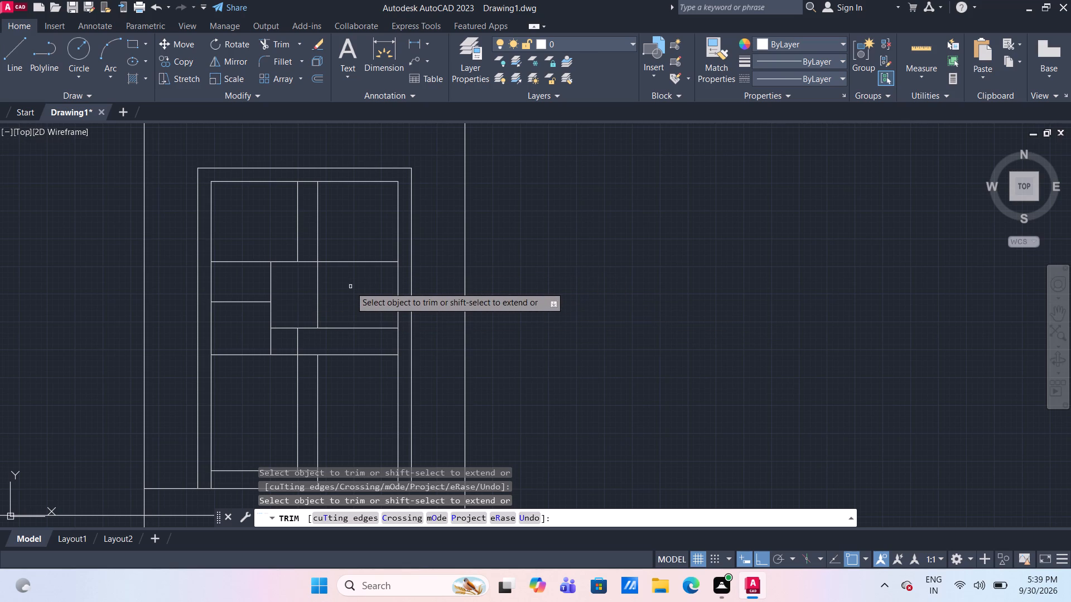
middle_click_drag(354, 289, 360, 292)
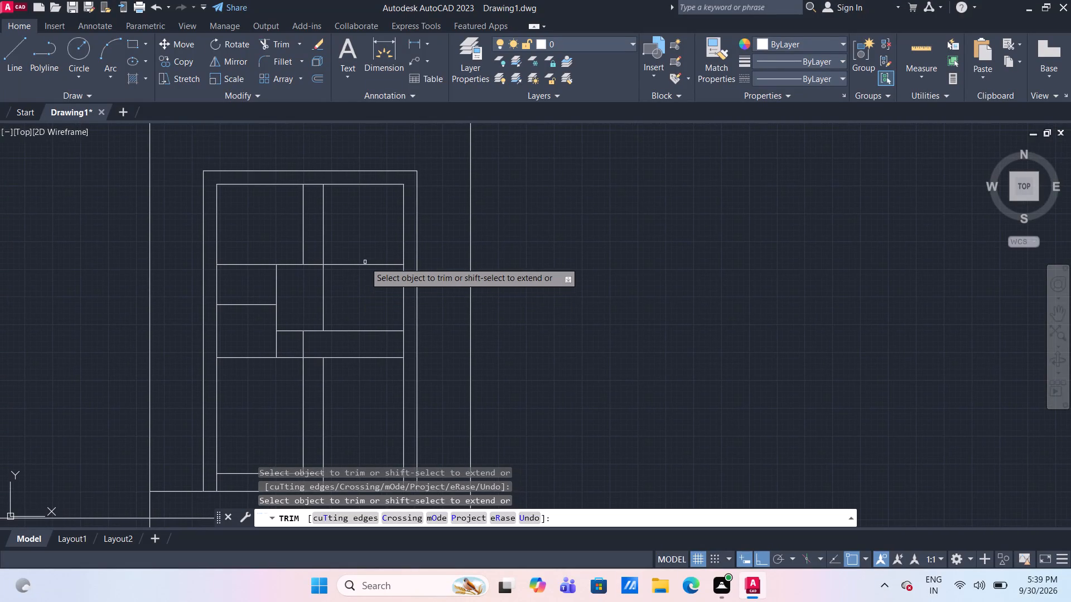
left_click(366, 262)
left_click(366, 273)
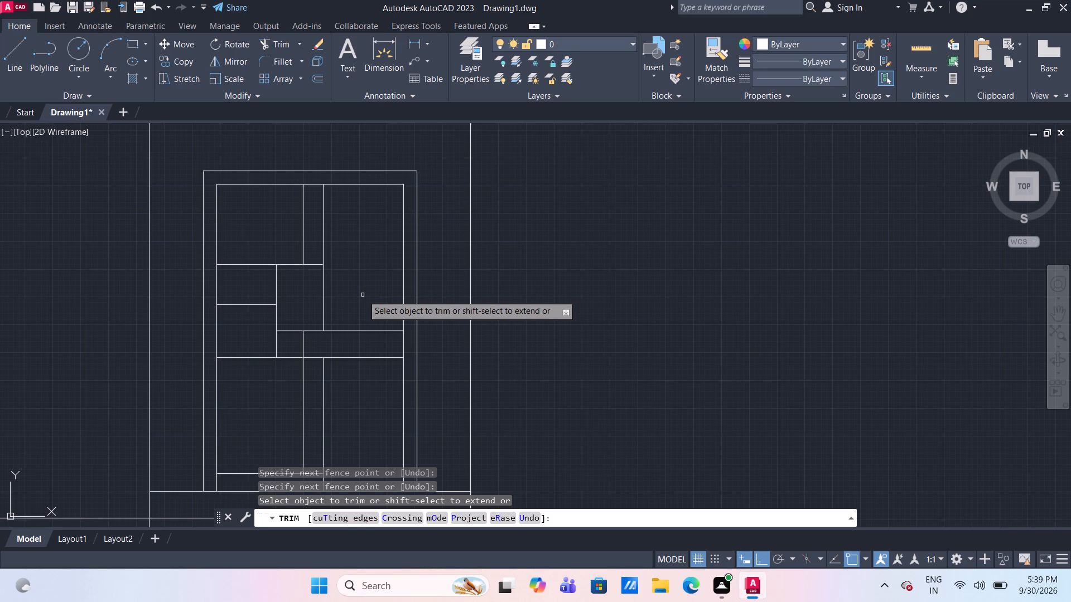
key("grave")
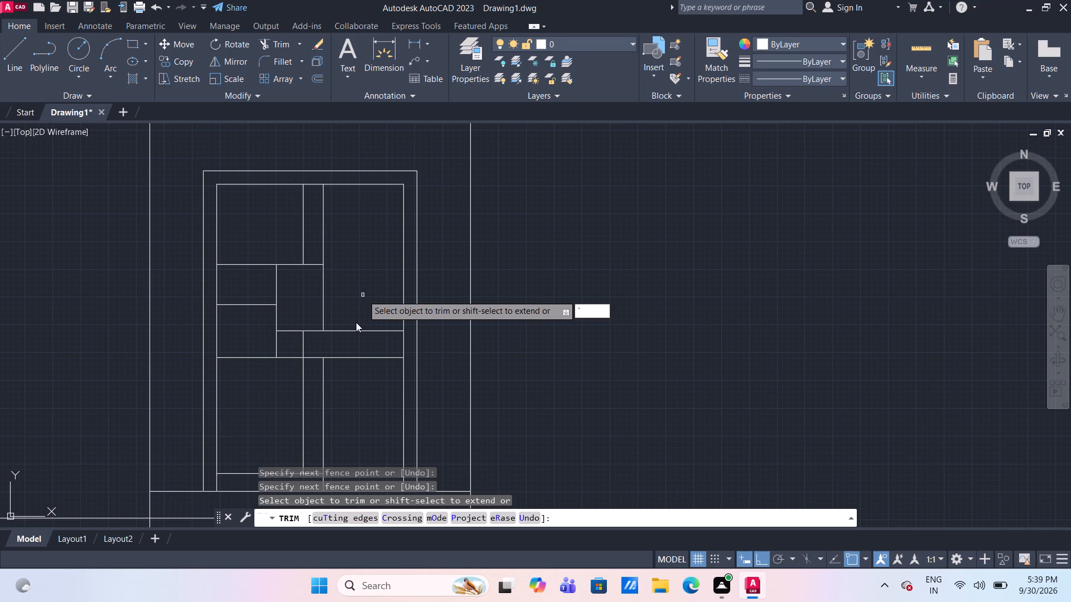
key("Escape")
key("Escape")
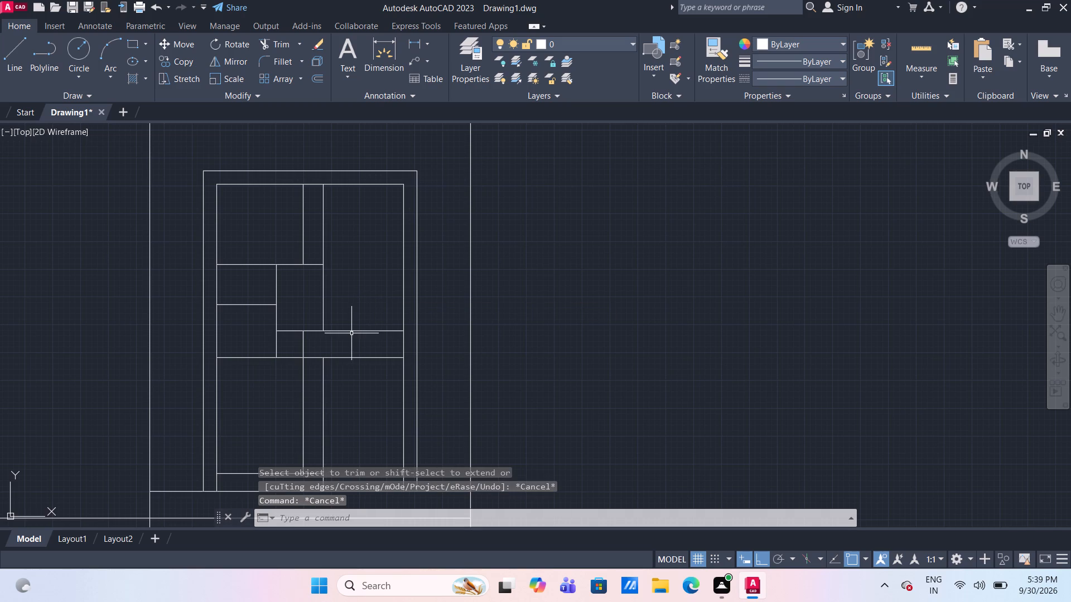
Move the third horizontal division line 6" upward along the inner frame.
left_click(352, 331)
key("m")
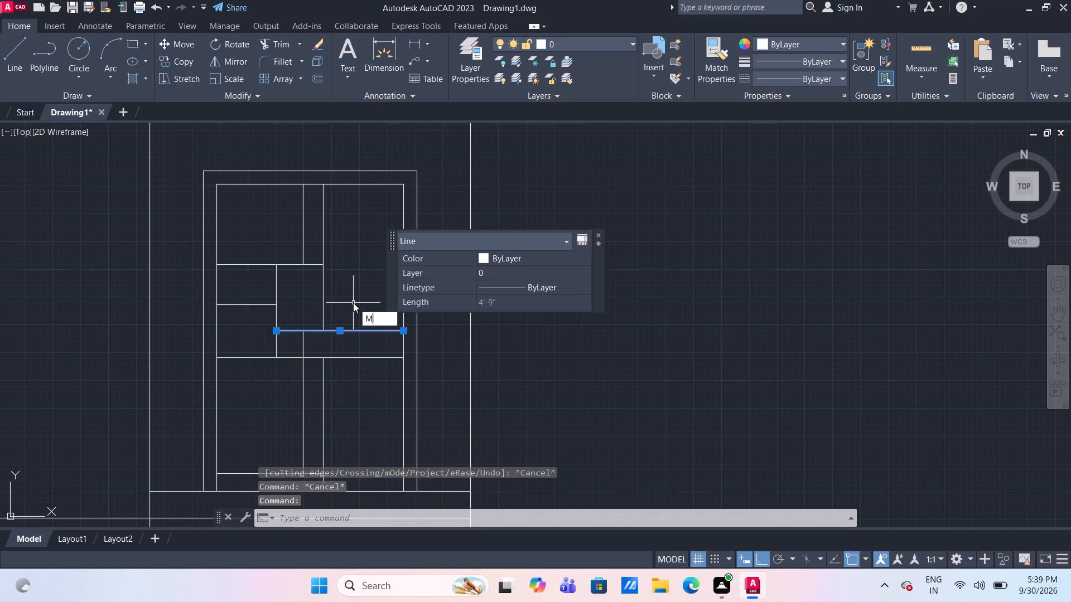
key("Return")
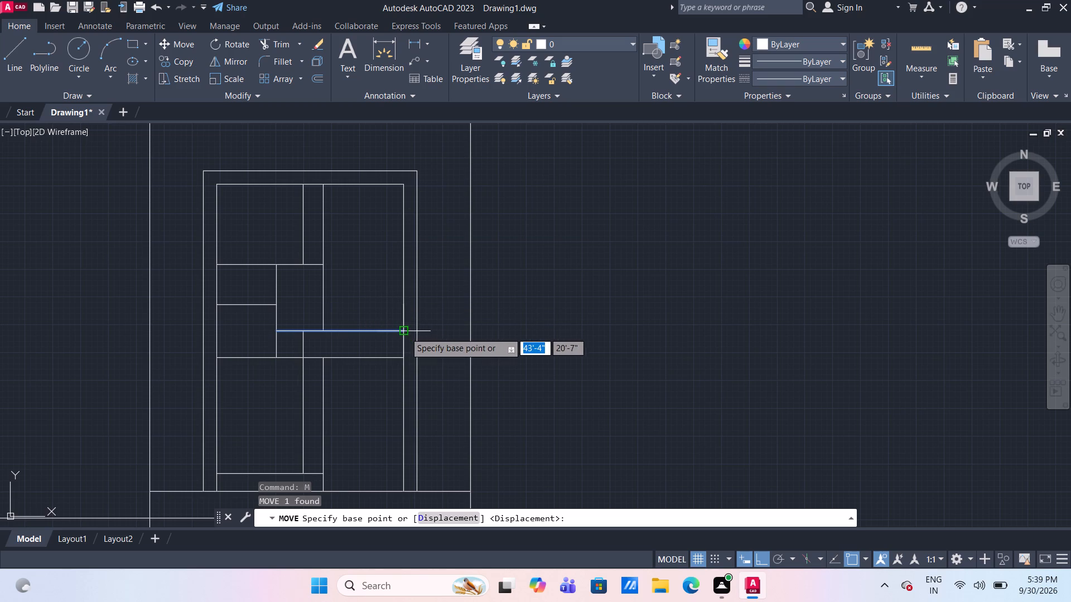
left_click(406, 334)
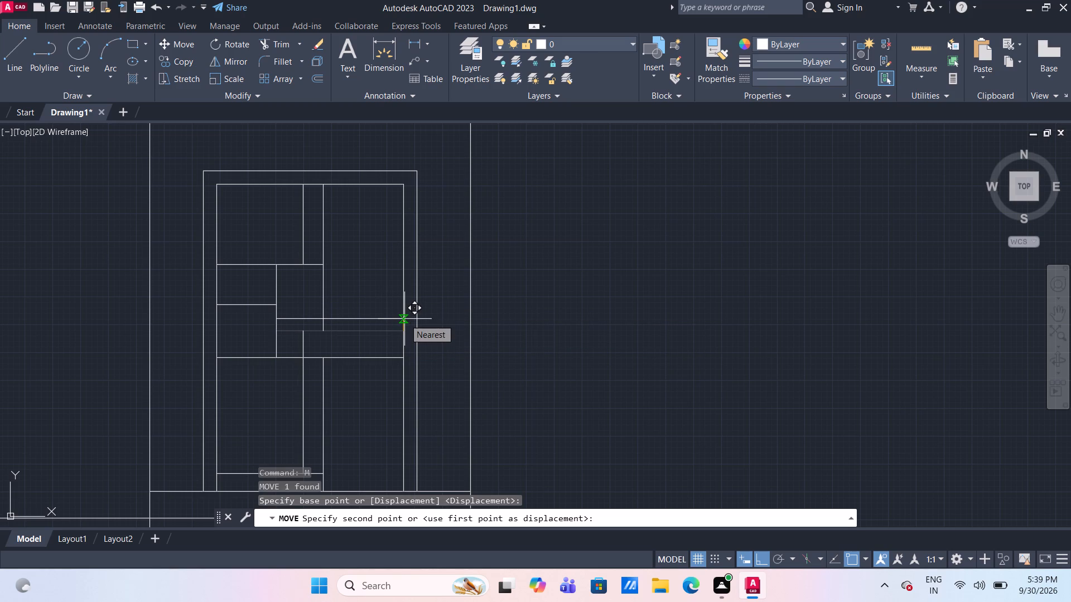
type("6\"")
key("Return")
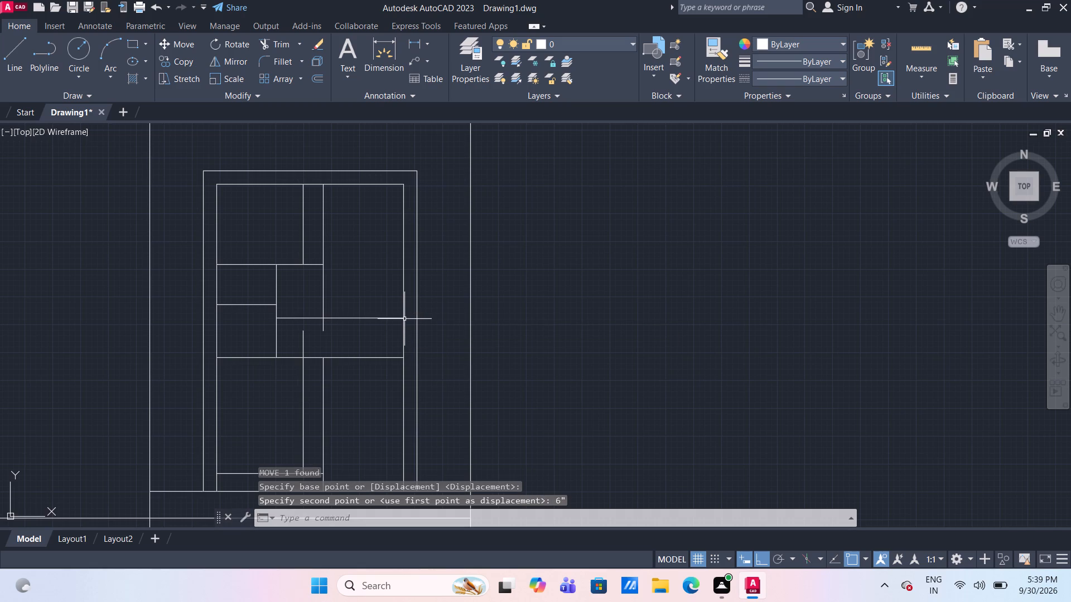
Copy the third horizontal division line 1'6" upward along the inner frame.
left_click(361, 319)
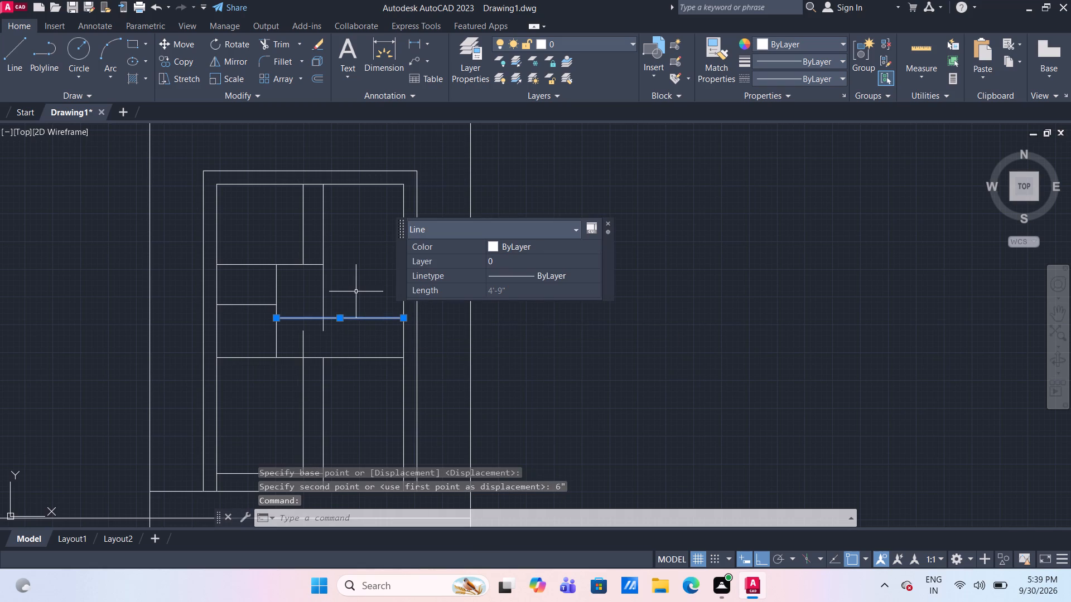
type("CO")
key("Return")
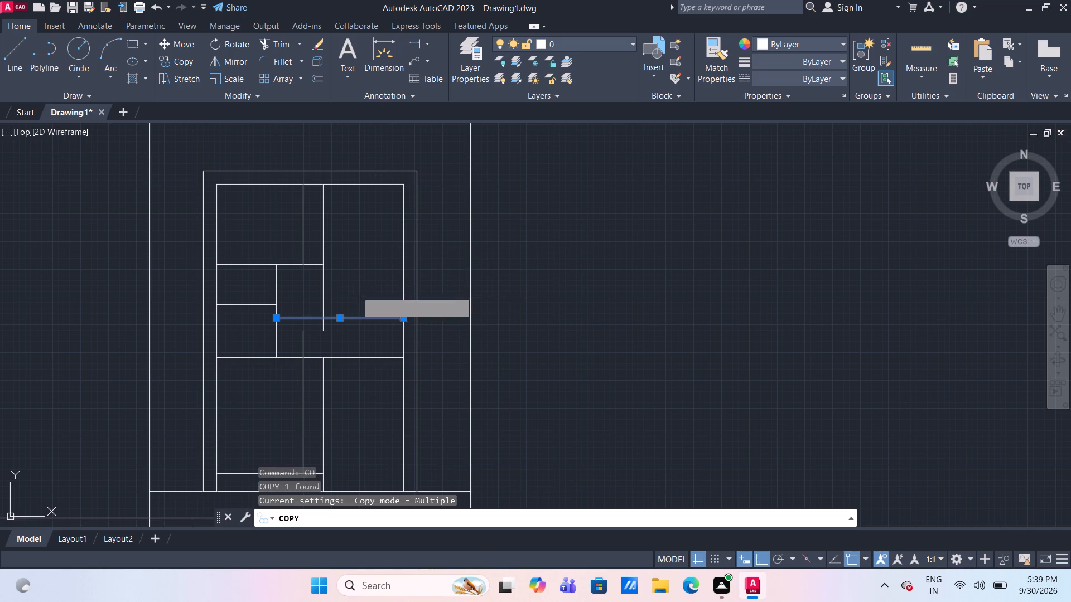
left_click(403, 314)
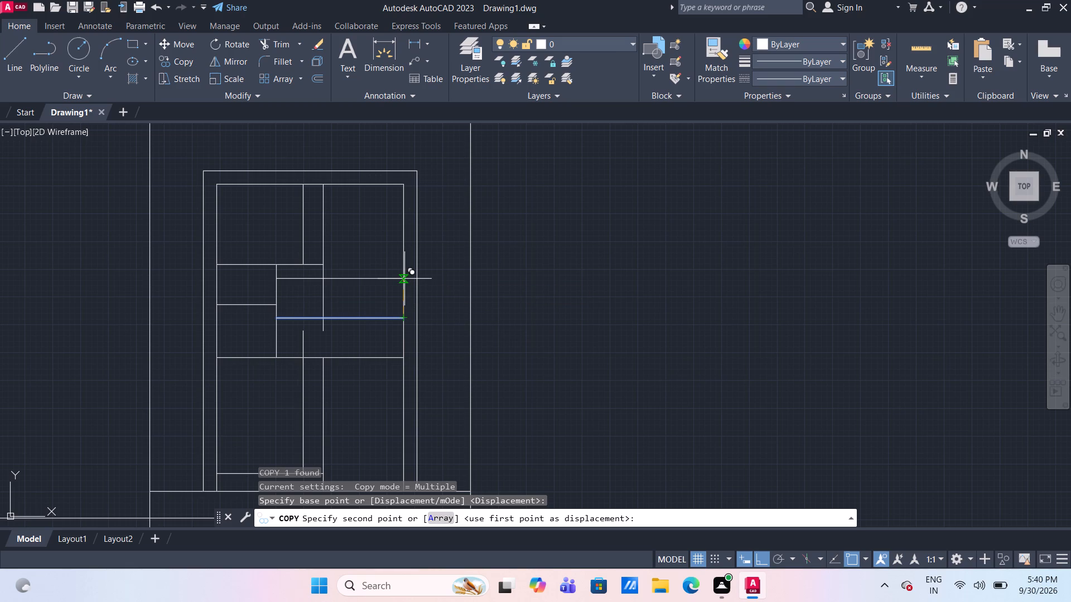
type("1'6\"")
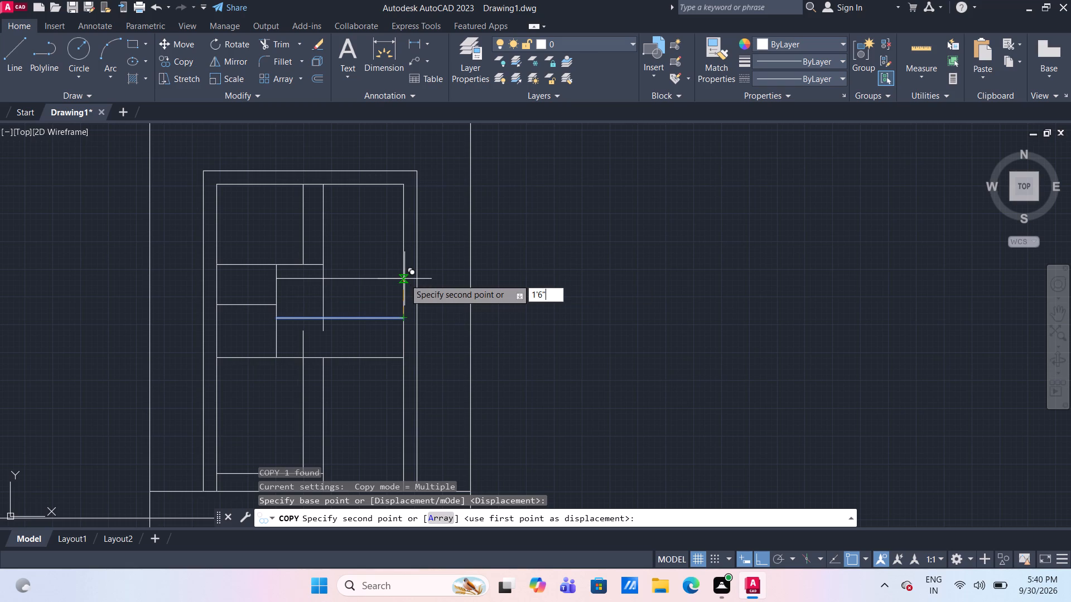
key("Return")
key("Escape")
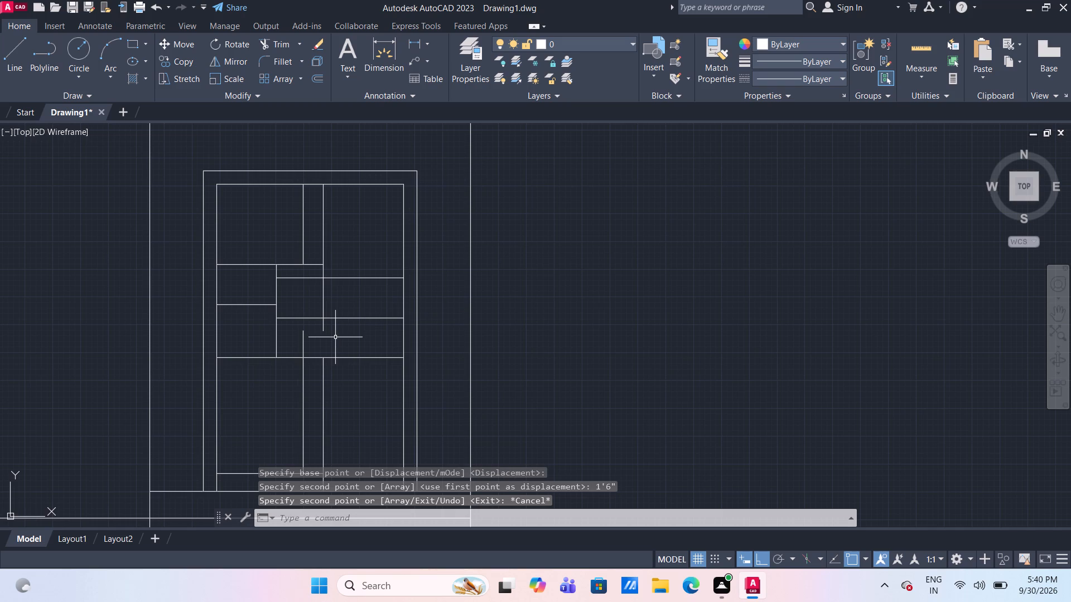
Trim the two vertical stubs between the third and fourth divisions, and the copied line left of the long upper vertical.
type("EX")
key("Return")
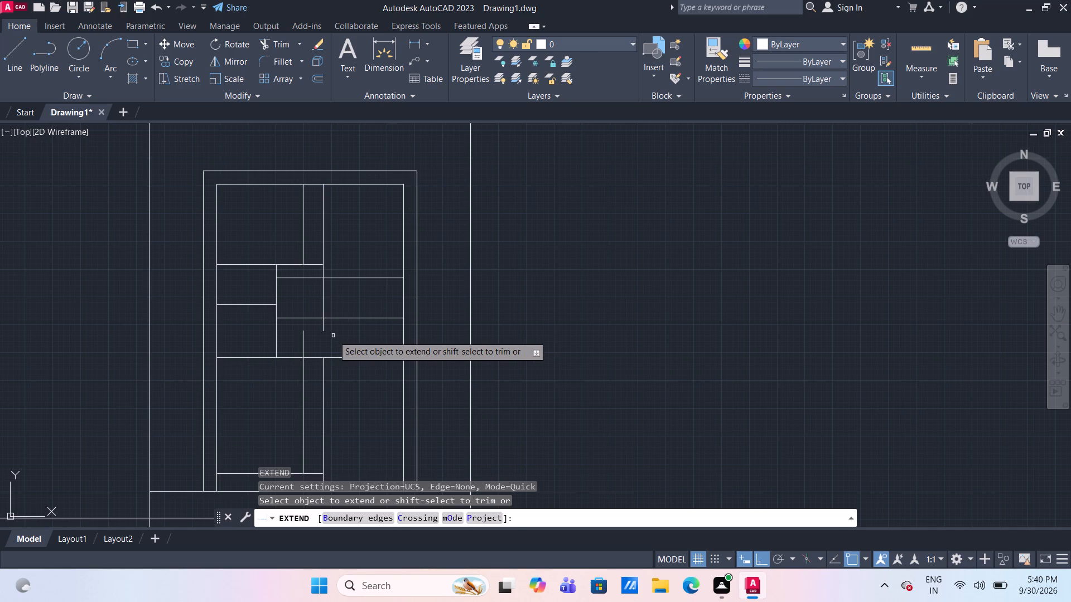
left_click(322, 328, "shift")
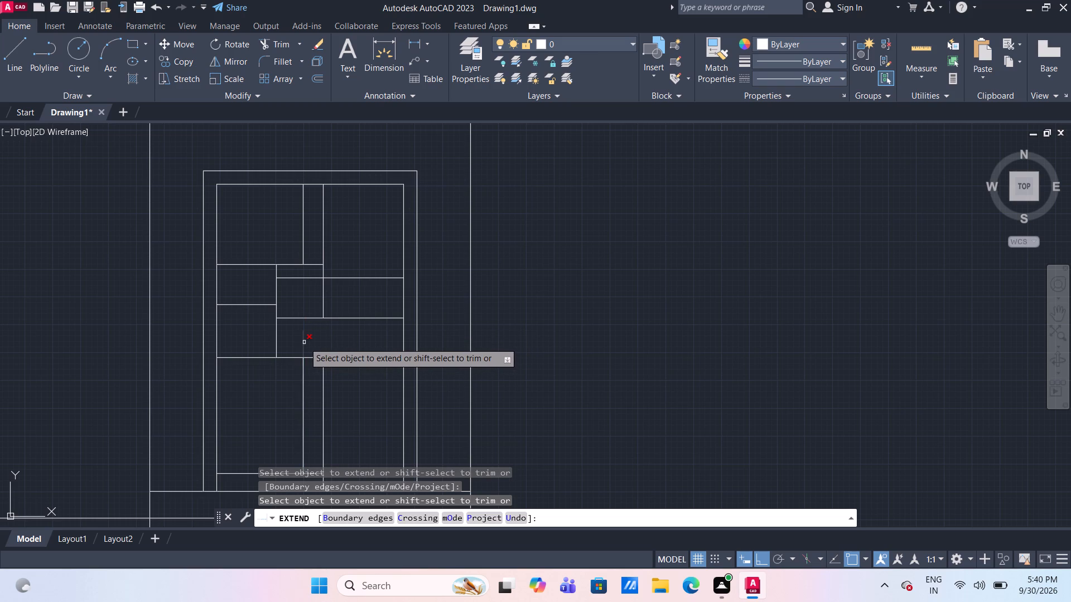
left_click(304, 342, "shift")
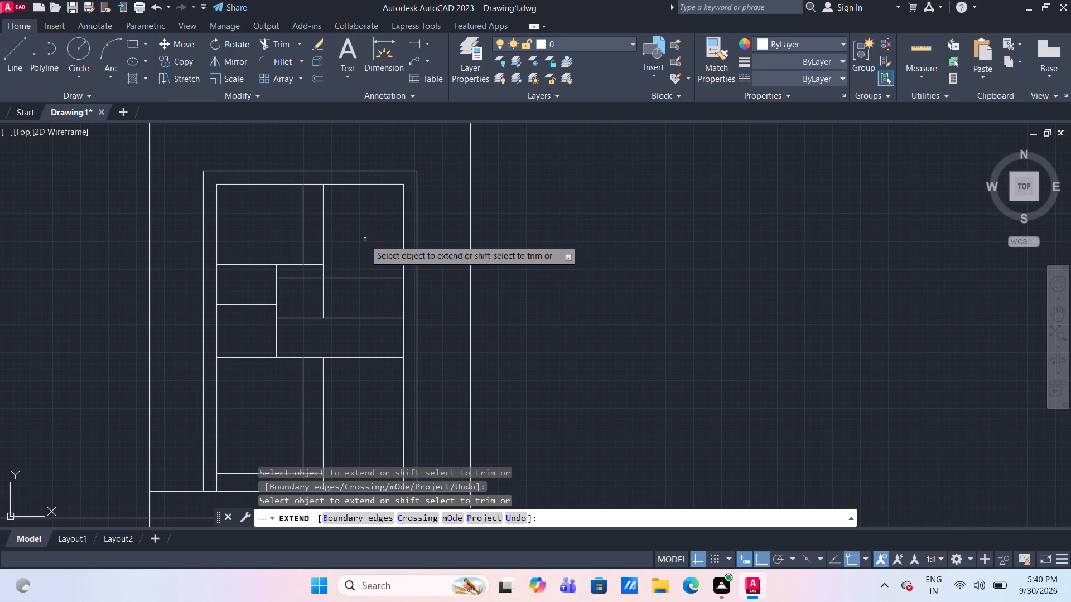
middle_click_drag(366, 241, 368, 281)
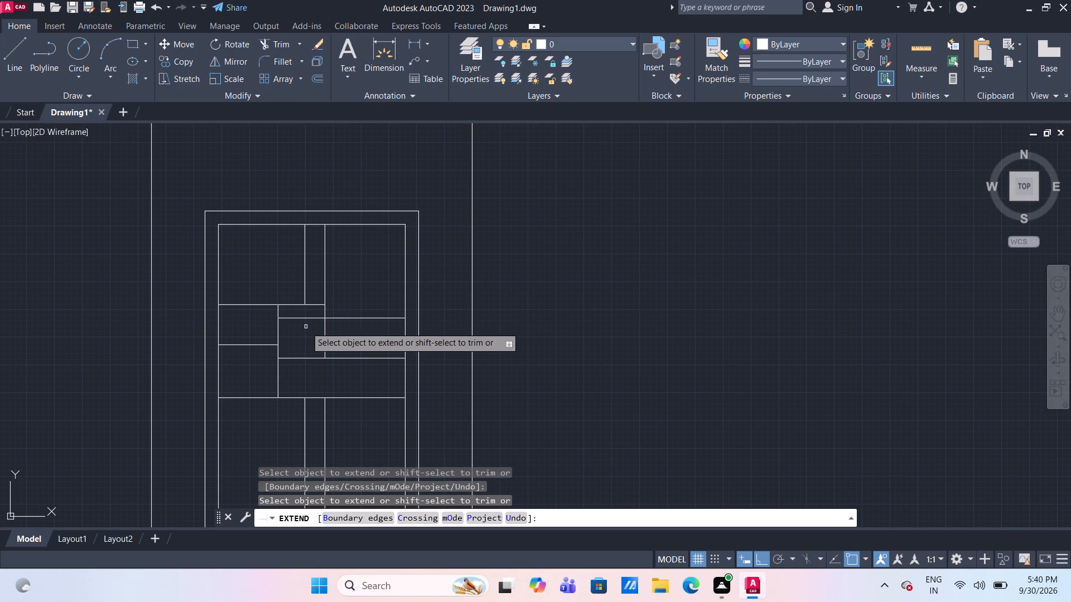
left_click(306, 319, "shift")
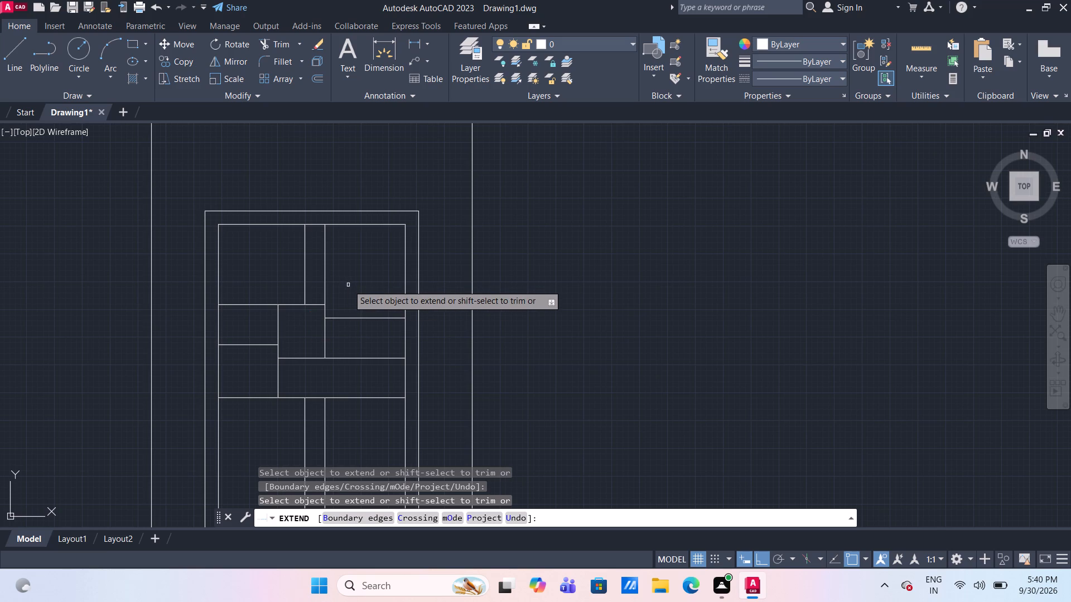
scroll(348, 285, "down", 1)
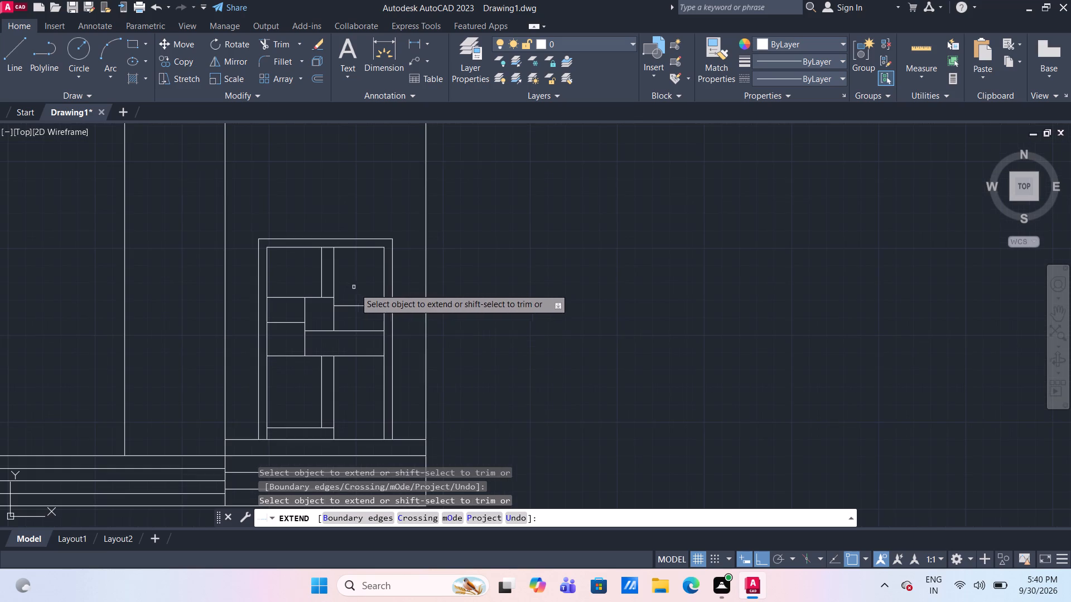
middle_click_drag(345, 388, 334, 353)
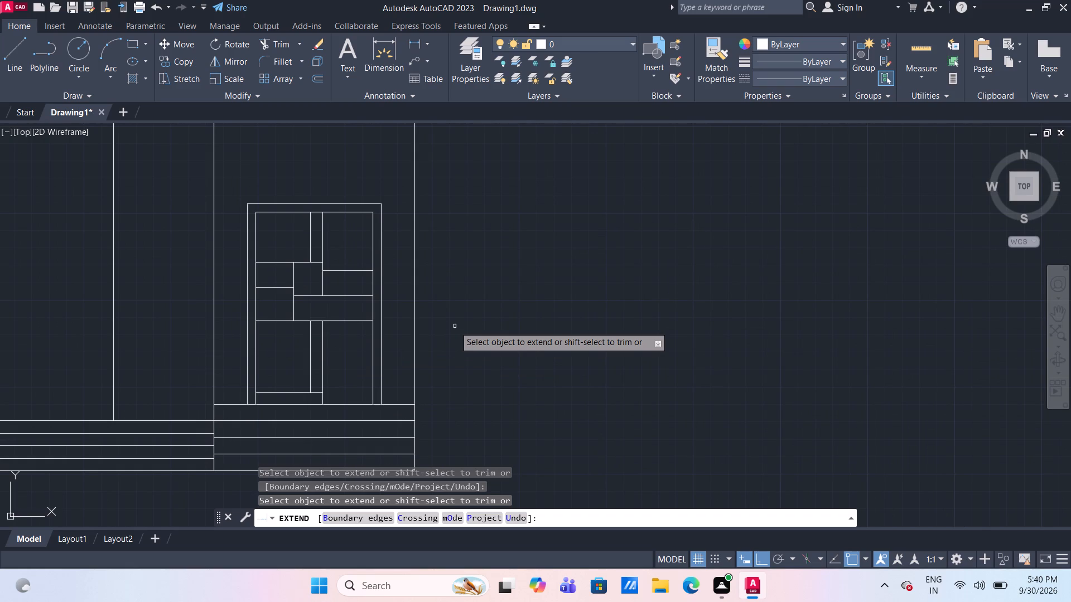
key("Escape")
Move the seven middle panel lines, including the horizontal divisions and their two connecting verticals, 9" down along the inner frame.
left_click(362, 329)
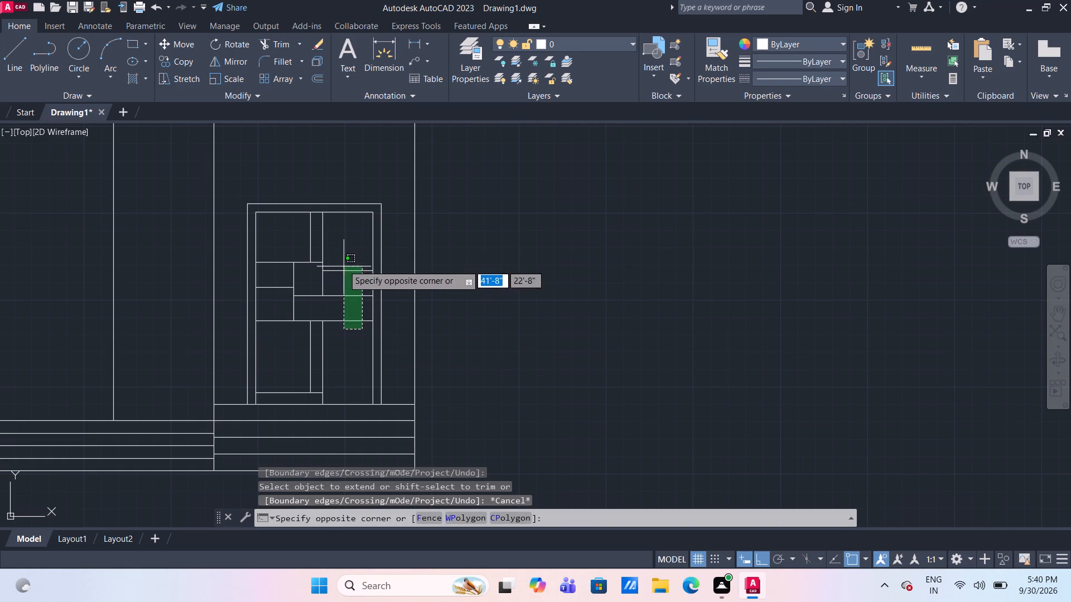
left_click(339, 253)
left_click_drag(328, 301, 322, 298)
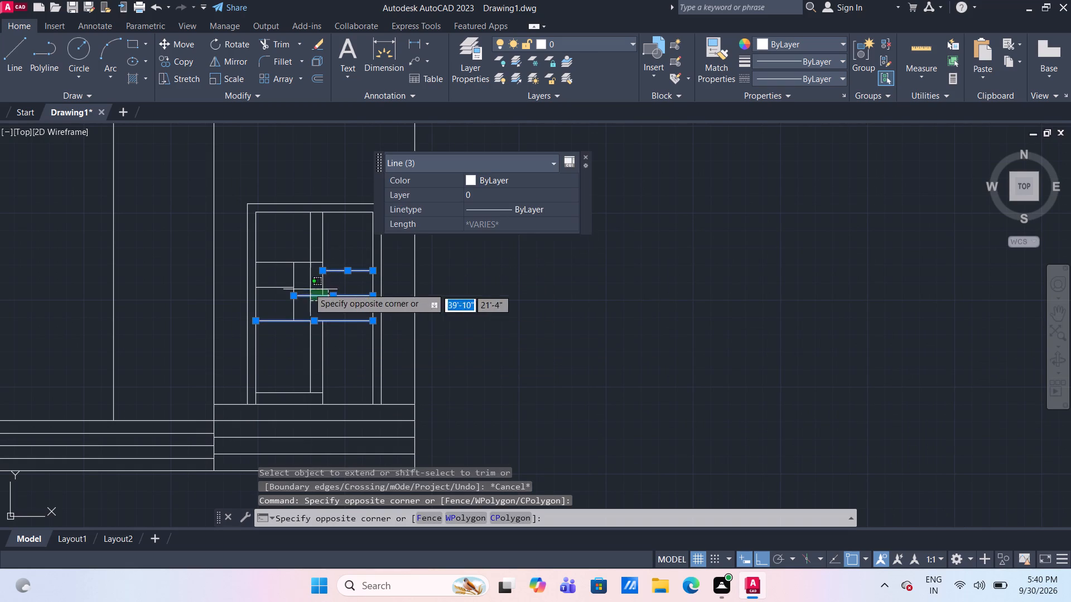
left_click(278, 273)
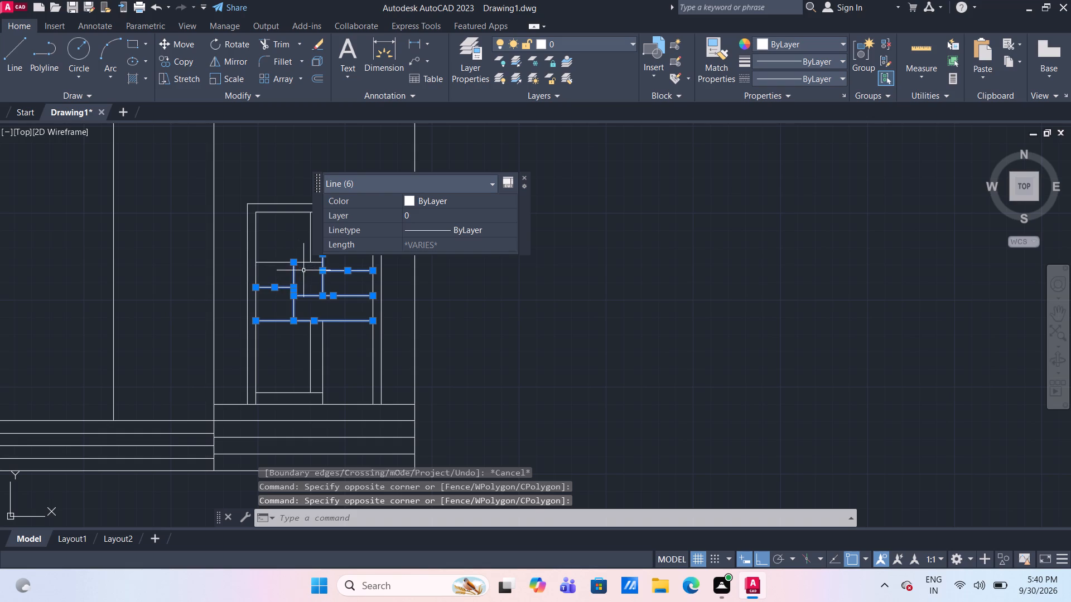
left_click(302, 270)
left_click(282, 256)
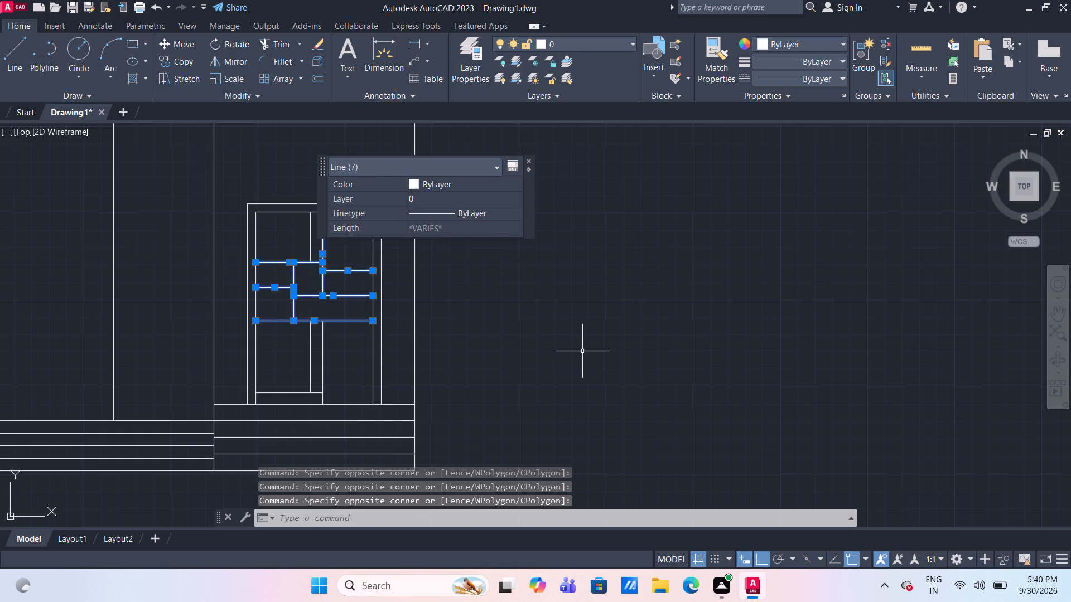
key("m")
key("Return")
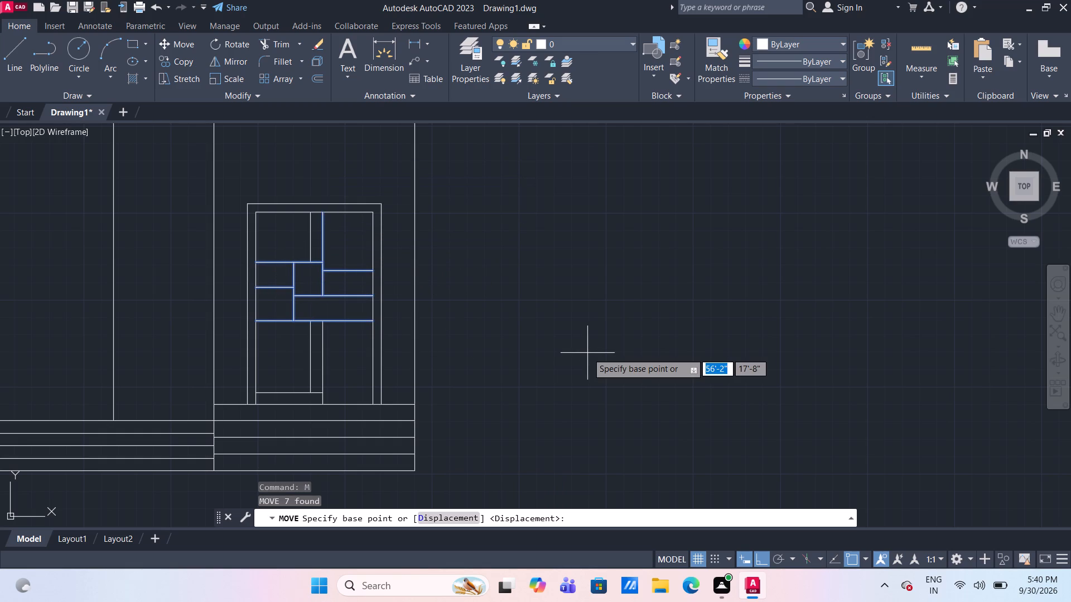
left_click(372, 324)
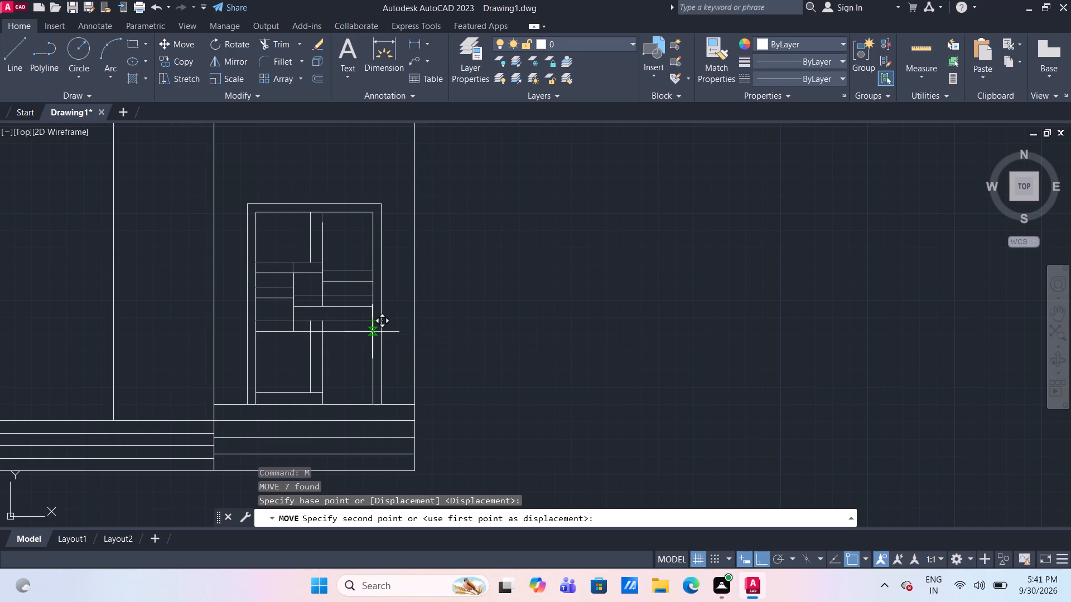
type("9\"")
key("Return")
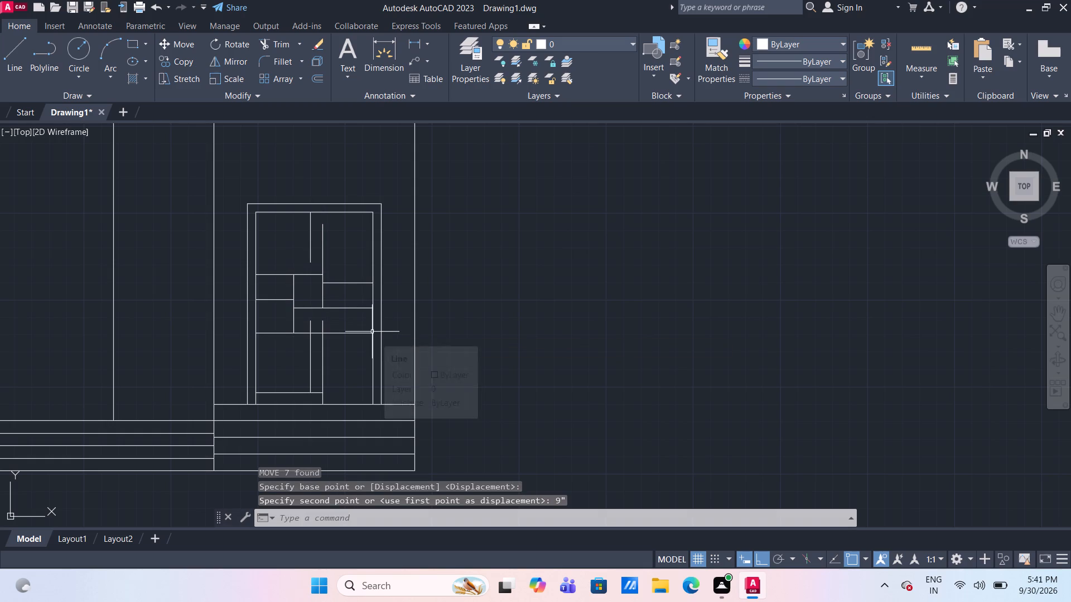
key("Escape")
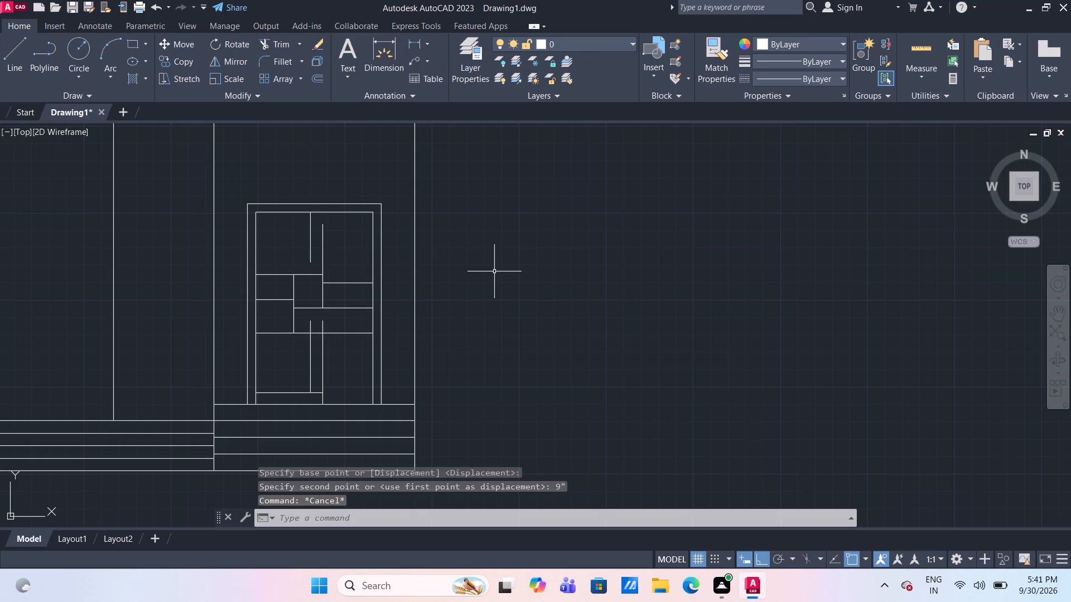
Extend the upper strip's right line up to the inner frame top and its left line down to the first division.
type("TR")
key("Return")
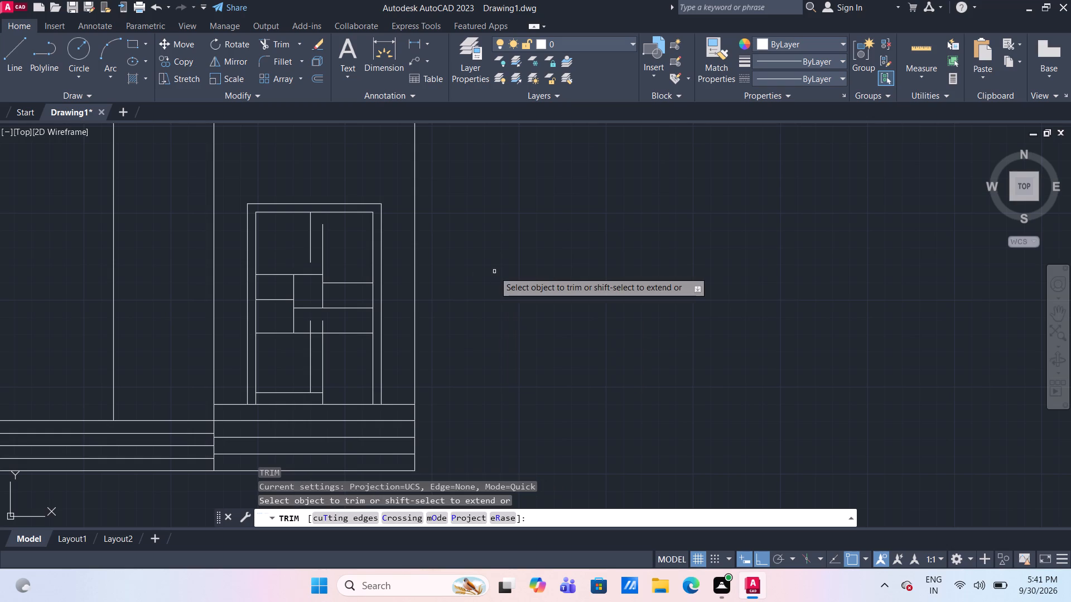
left_click(322, 232, "shift")
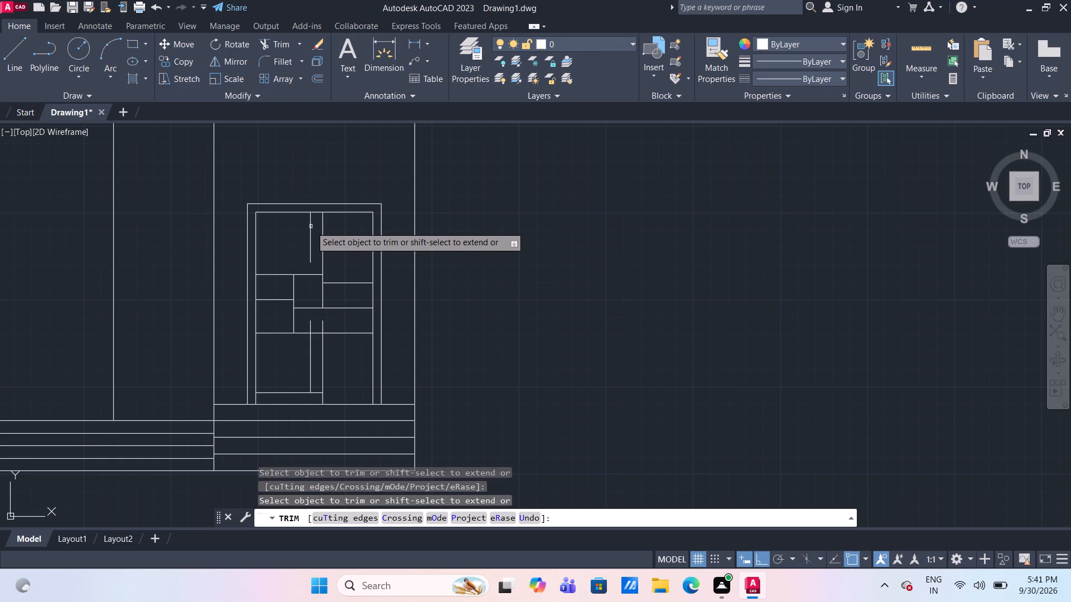
left_click(309, 226, "shift")
left_click(310, 241, "shift")
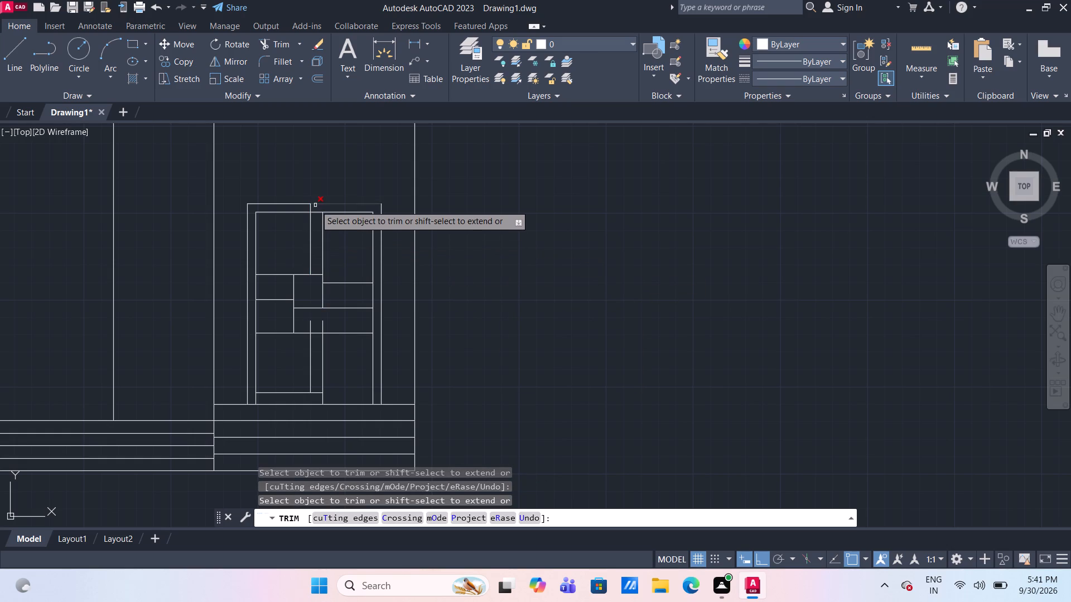
left_click(310, 209)
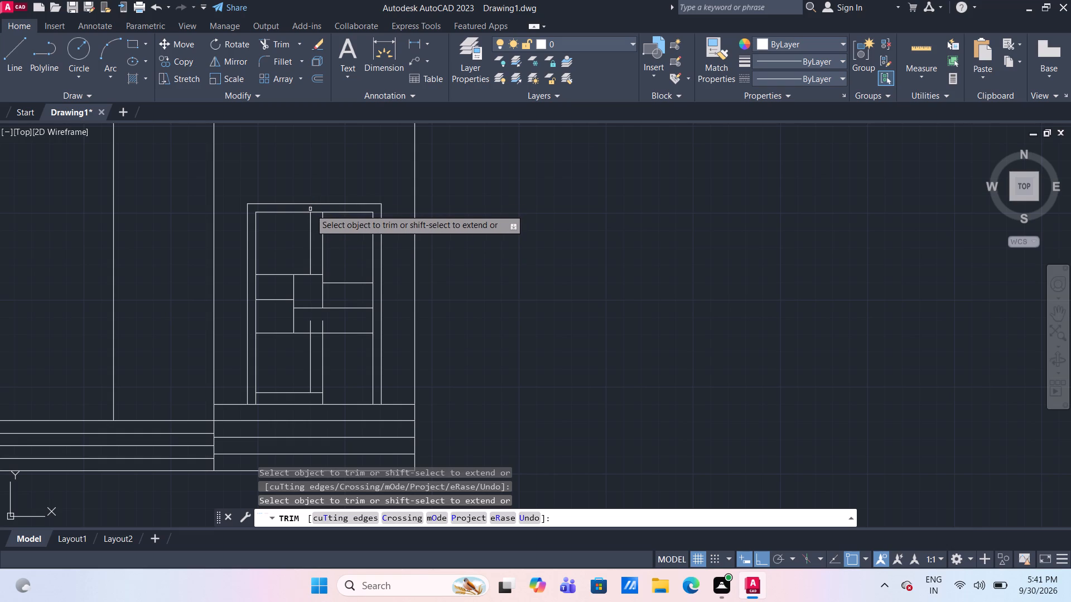
Trim the lower strip's two vertical stubs above the fourth division.
left_click(321, 328)
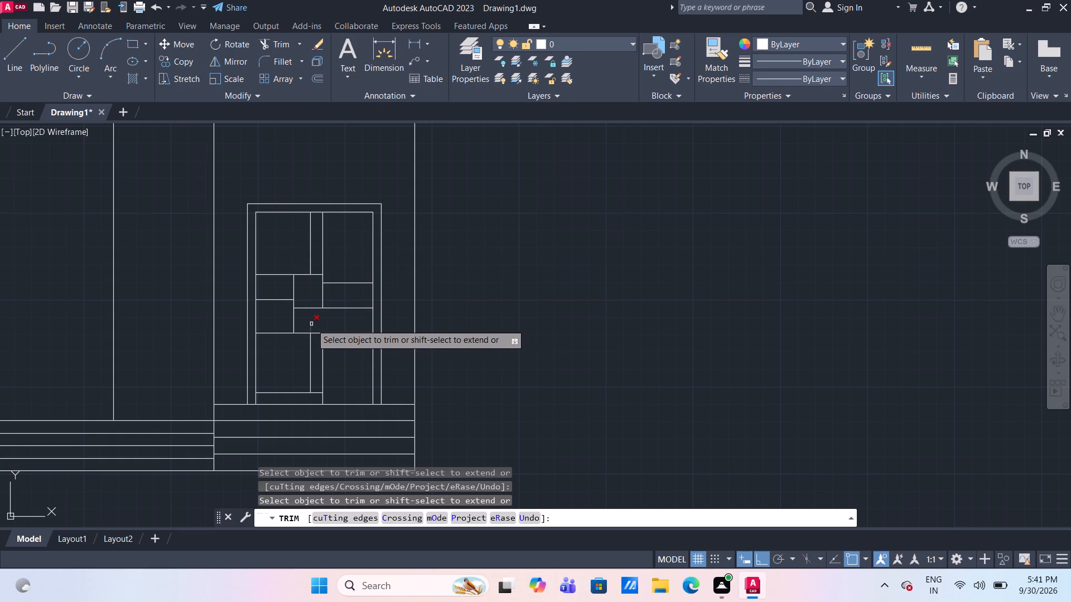
left_click(311, 324)
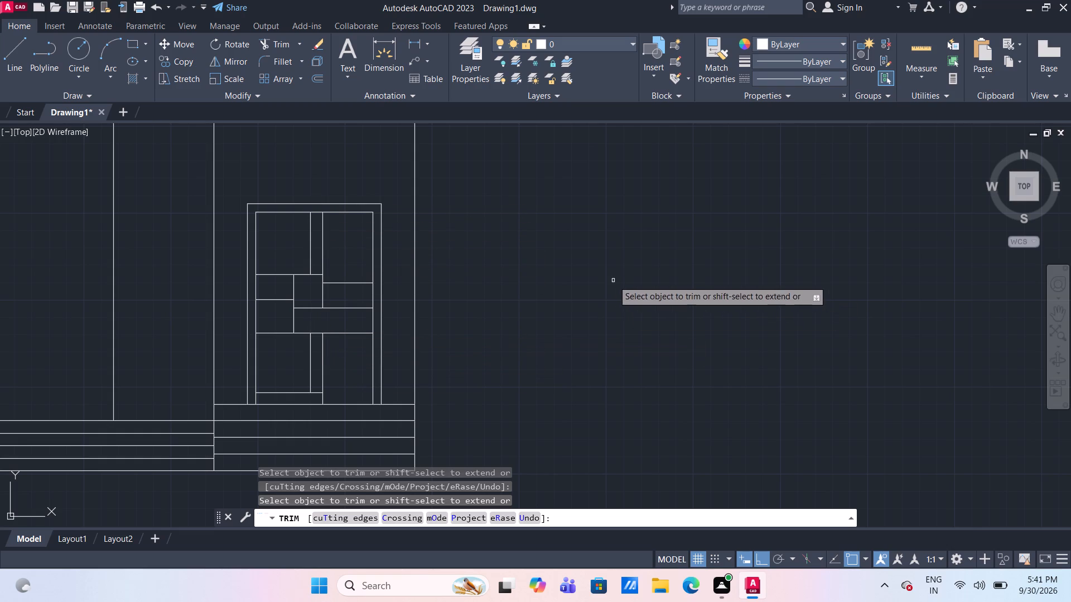
key("Escape")
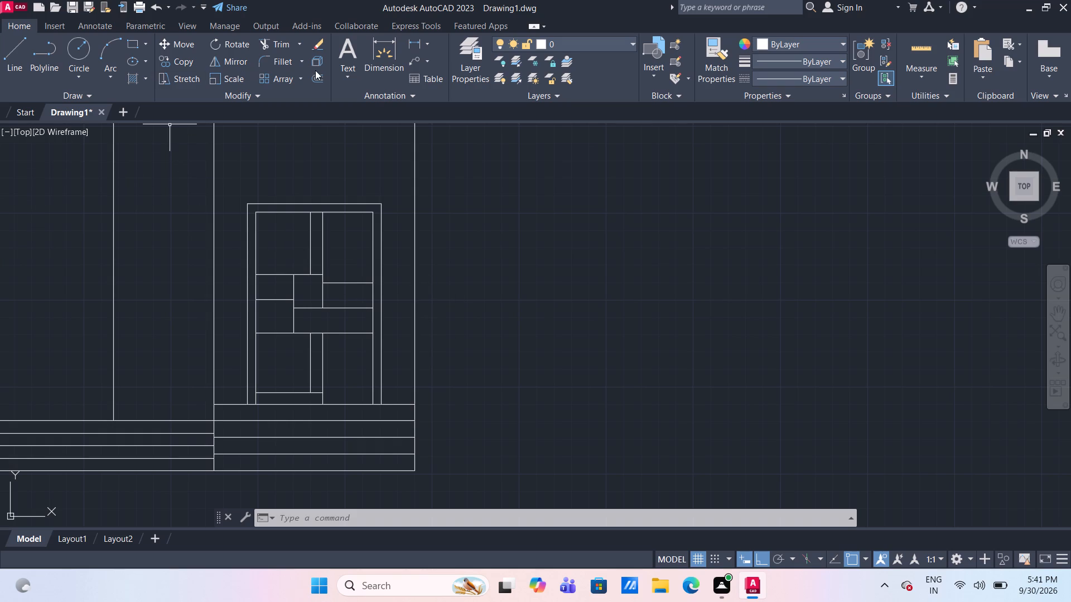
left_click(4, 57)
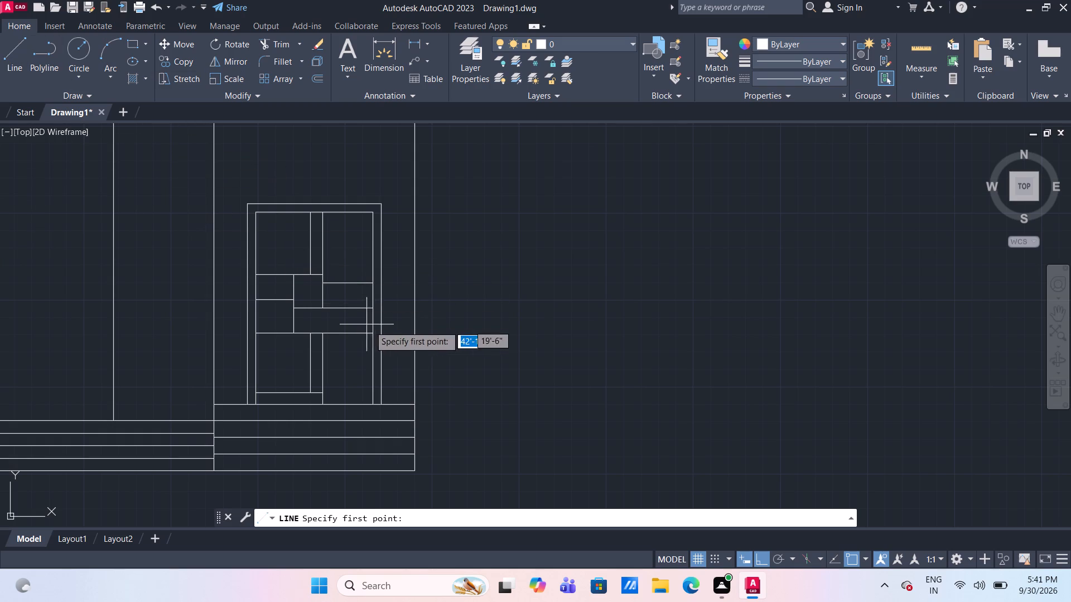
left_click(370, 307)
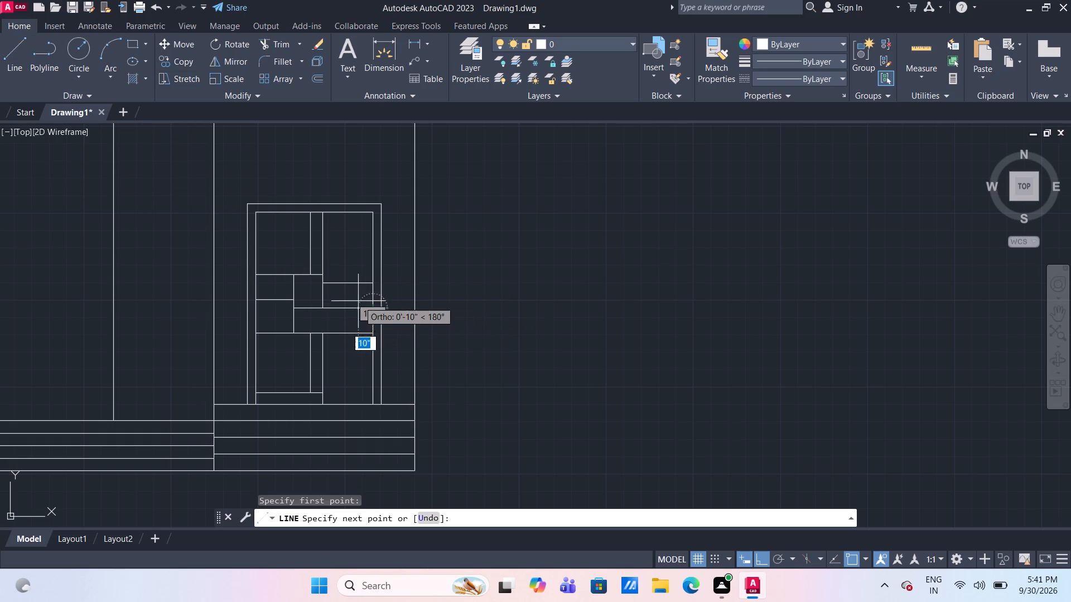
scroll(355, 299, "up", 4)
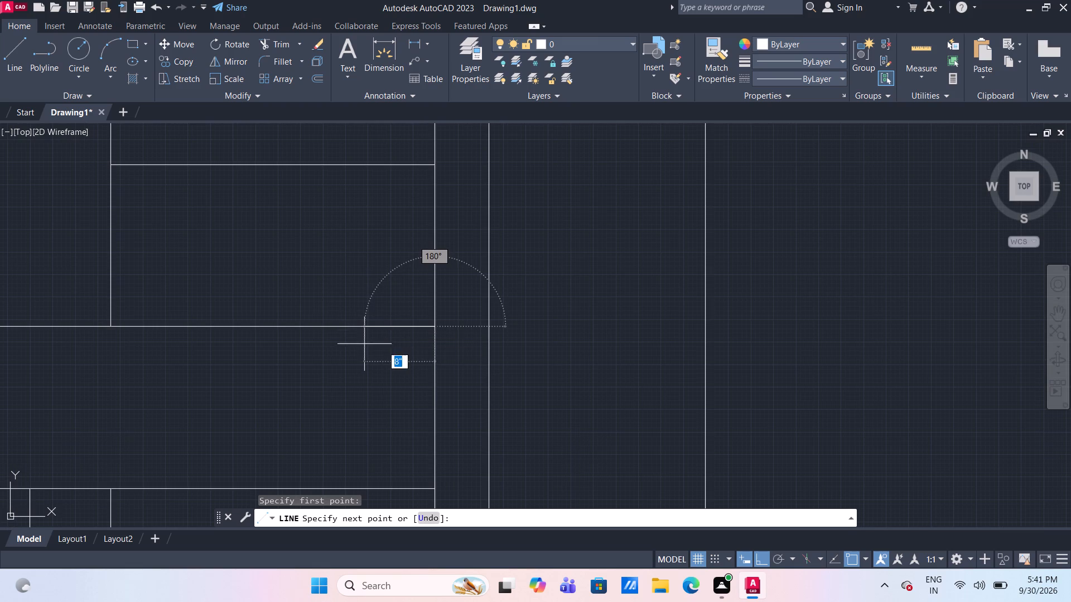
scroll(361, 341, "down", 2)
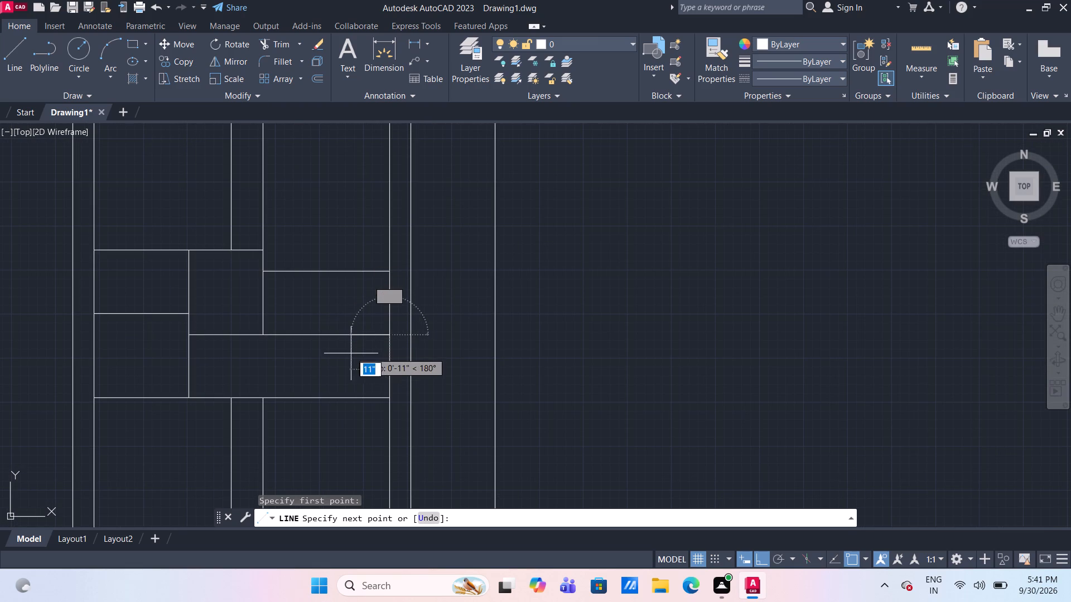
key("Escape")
Start the door handle at the middle right-hand division on the inner frame's right side, drawing 6" inward and 3' up.
middle_click_drag(352, 352, 332, 303)
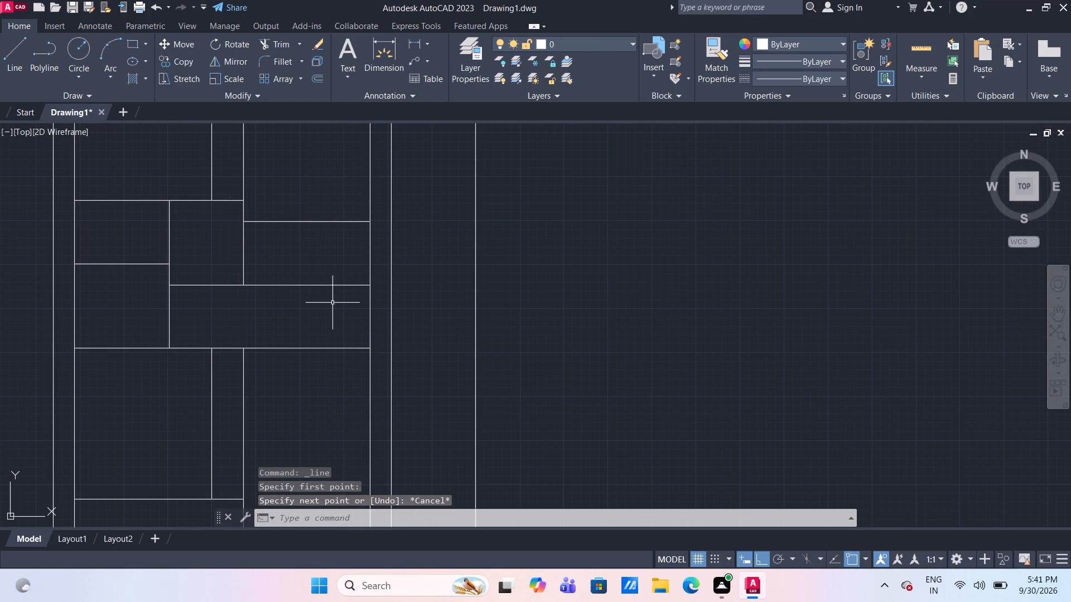
key("l")
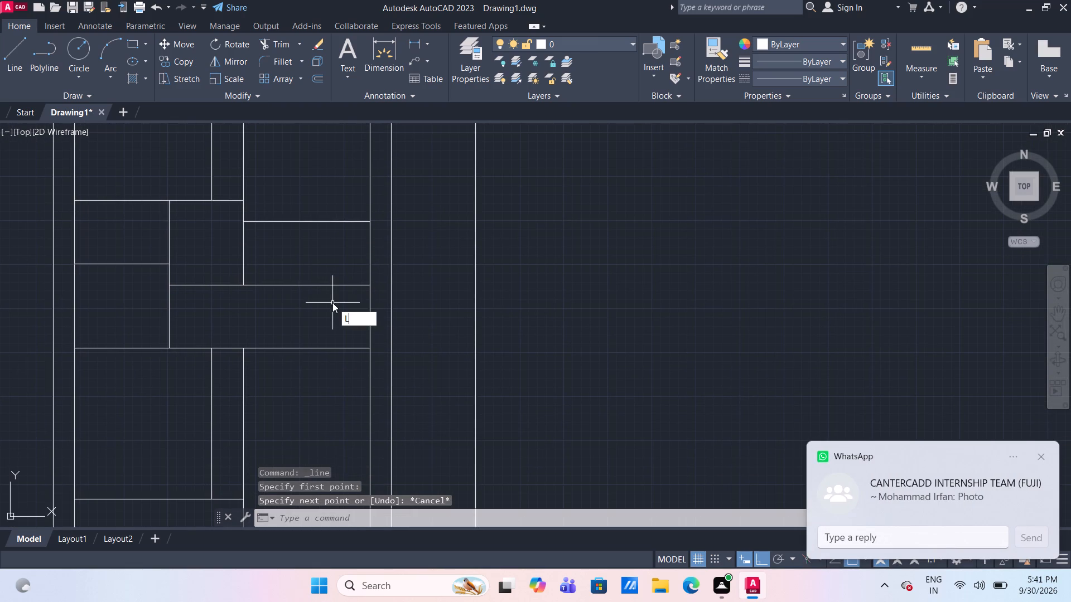
key("Return")
left_click(367, 288)
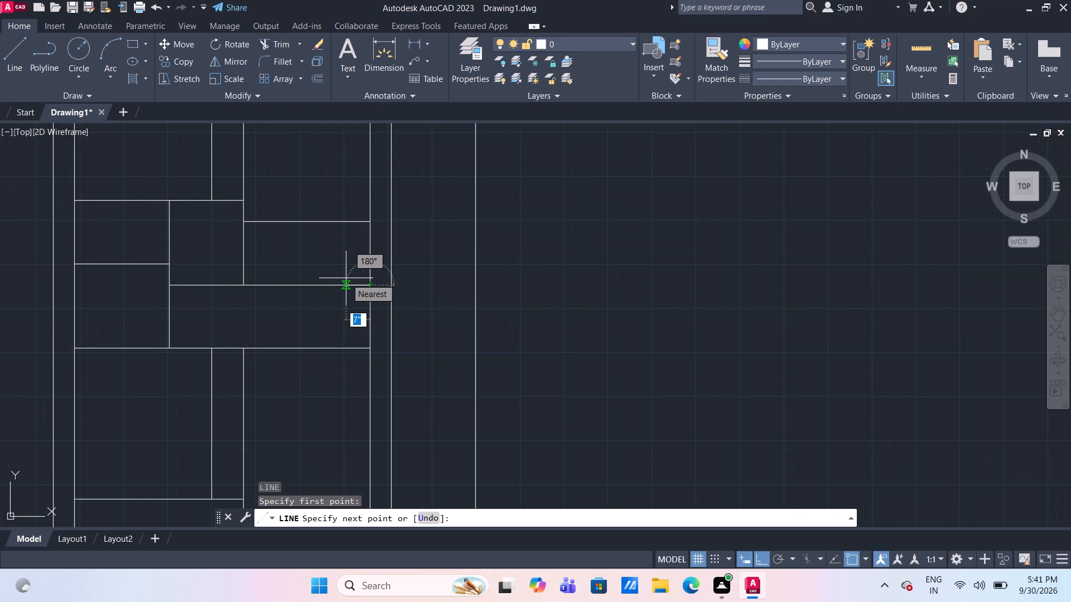
type("6\"")
key("Return")
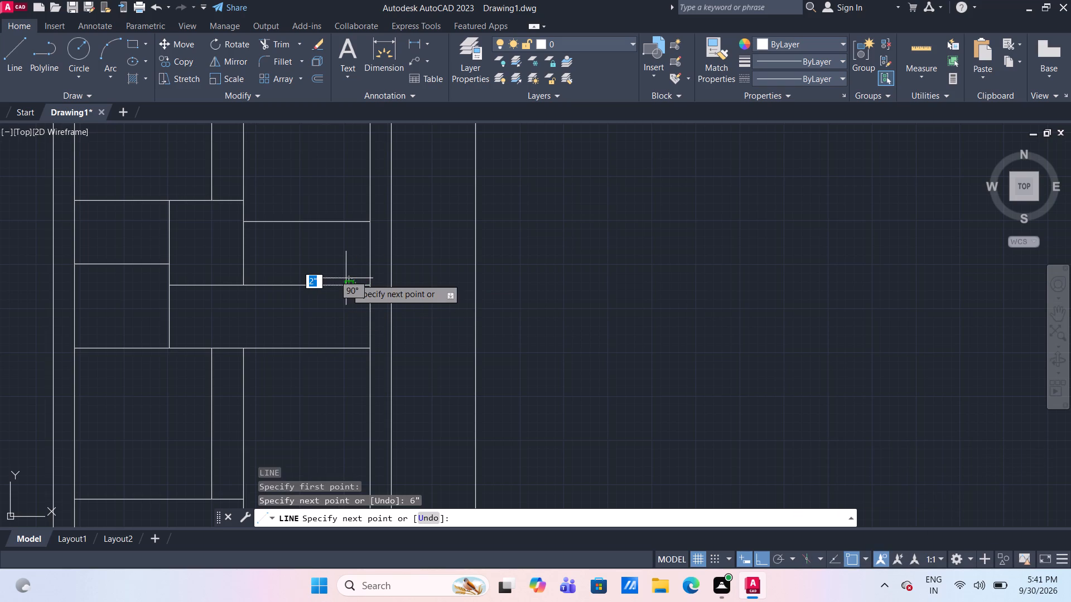
scroll(354, 189, "down", 2)
middle_click_drag(353, 187, 330, 234)
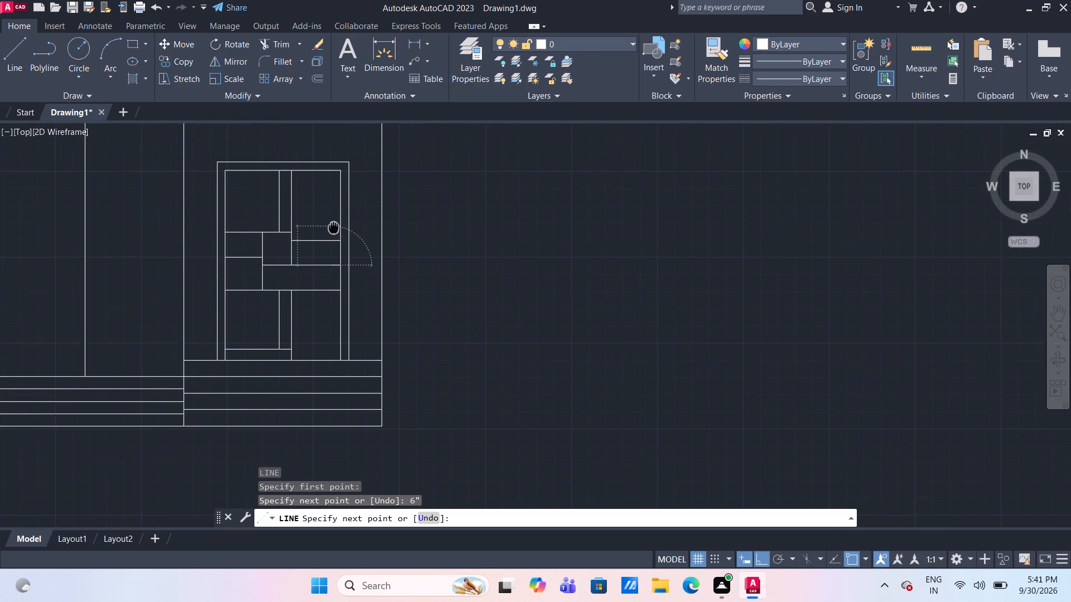
middle_click_drag(330, 234, 330, 235)
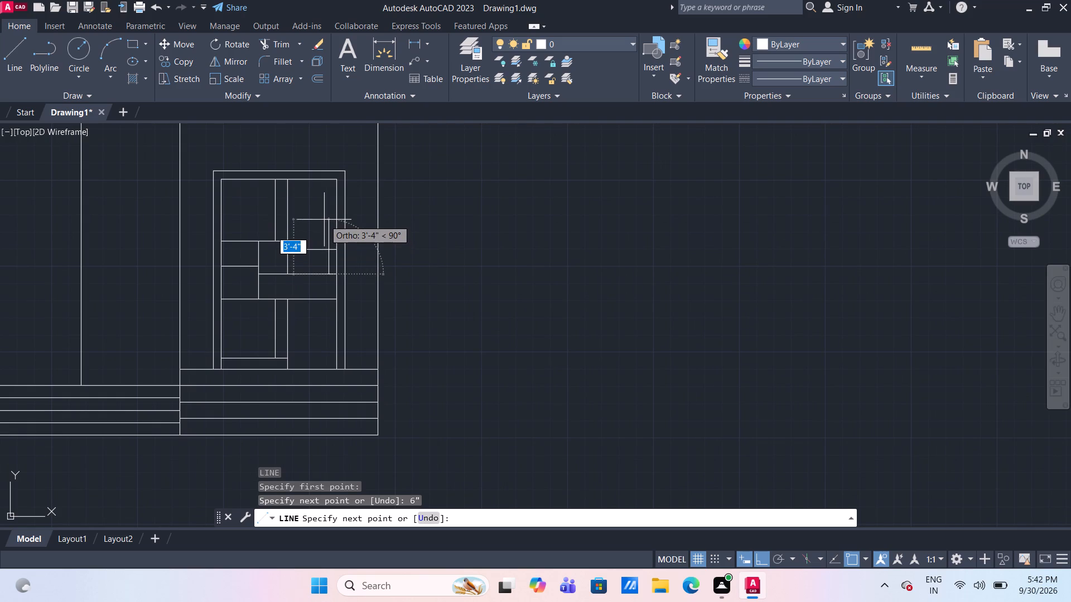
type("3'")
key("Return")
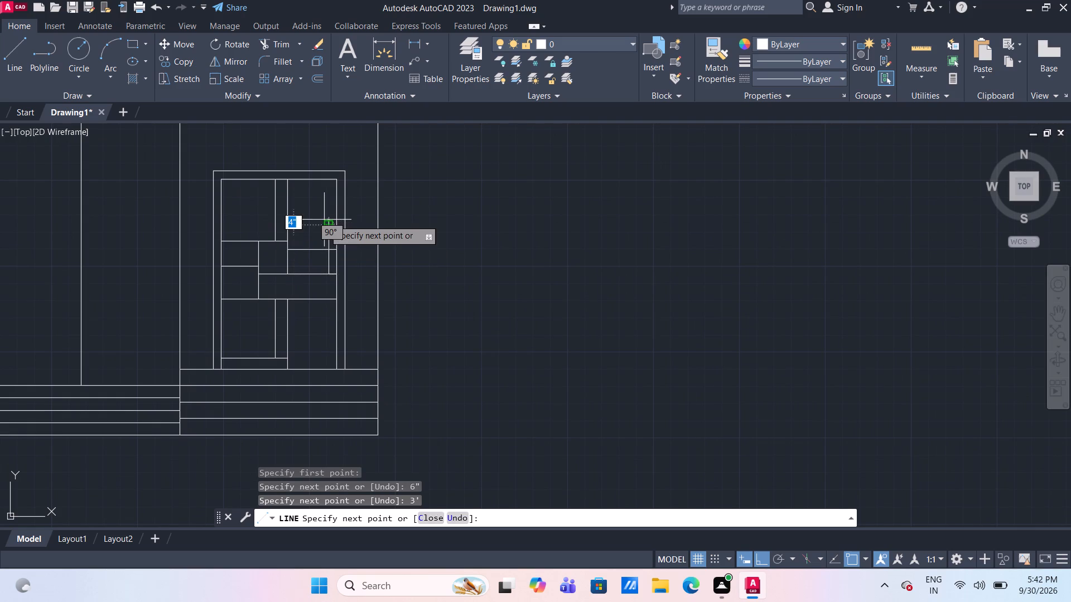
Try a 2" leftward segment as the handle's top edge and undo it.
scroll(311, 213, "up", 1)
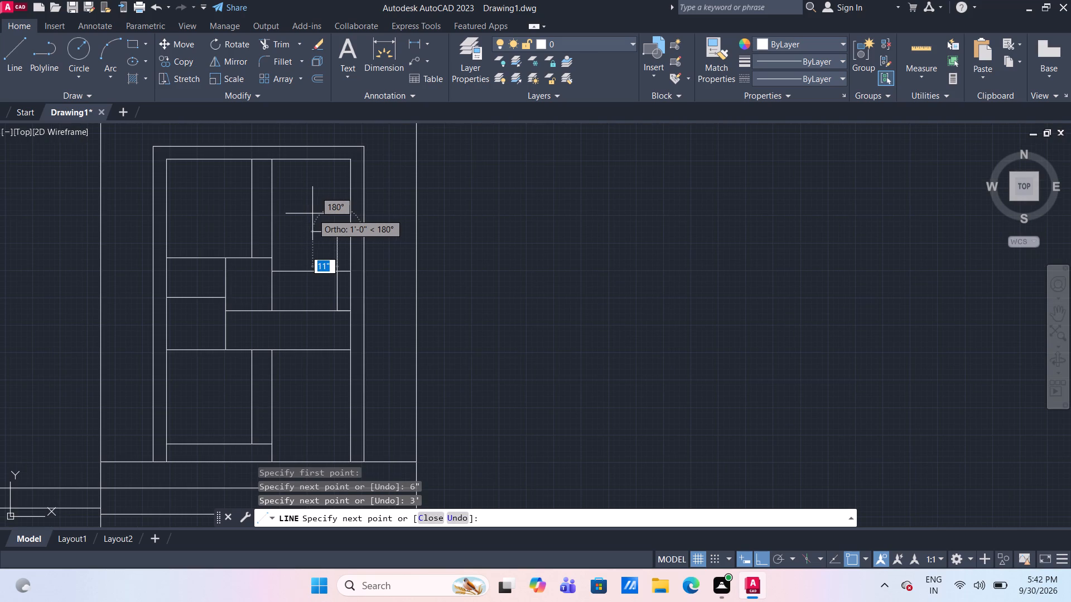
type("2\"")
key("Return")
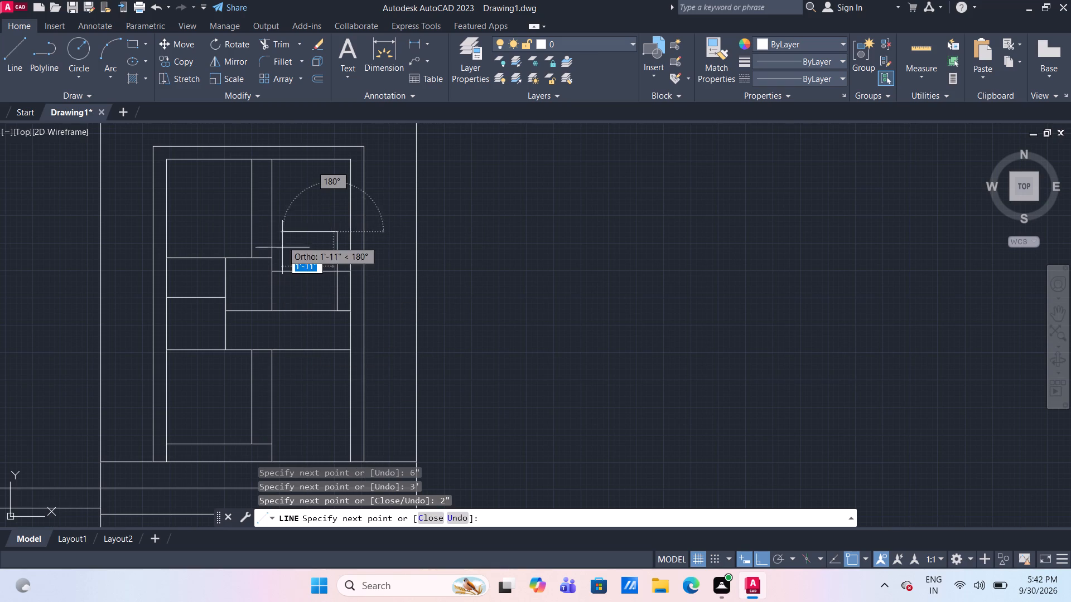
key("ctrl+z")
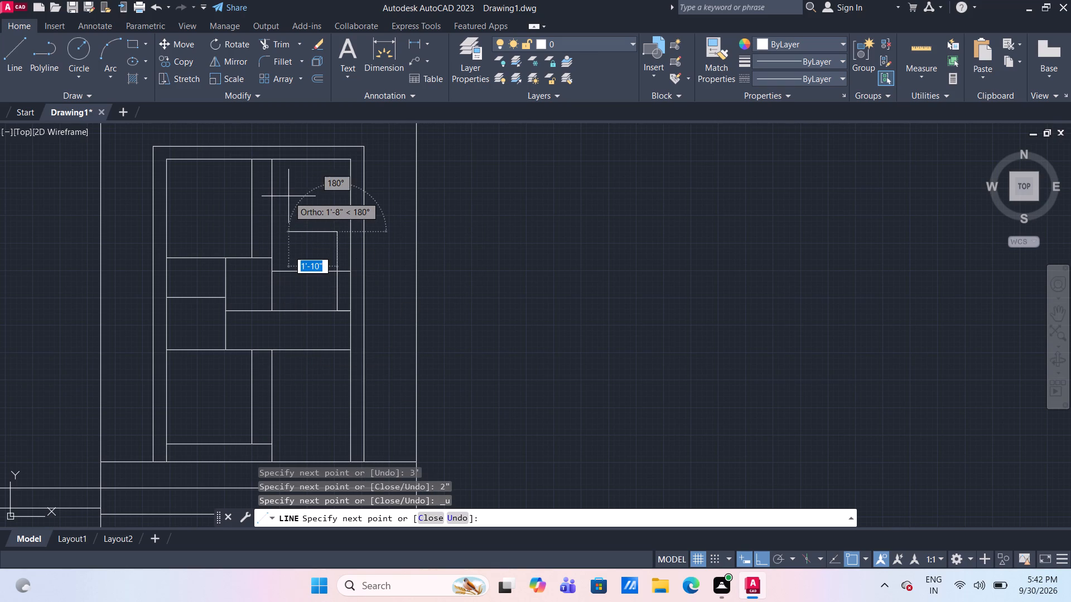
Complete the handle outline with a 3" top edge, a 6' side down, a 3" bottom edge, and a line up to the division.
type("3\"")
key("Return")
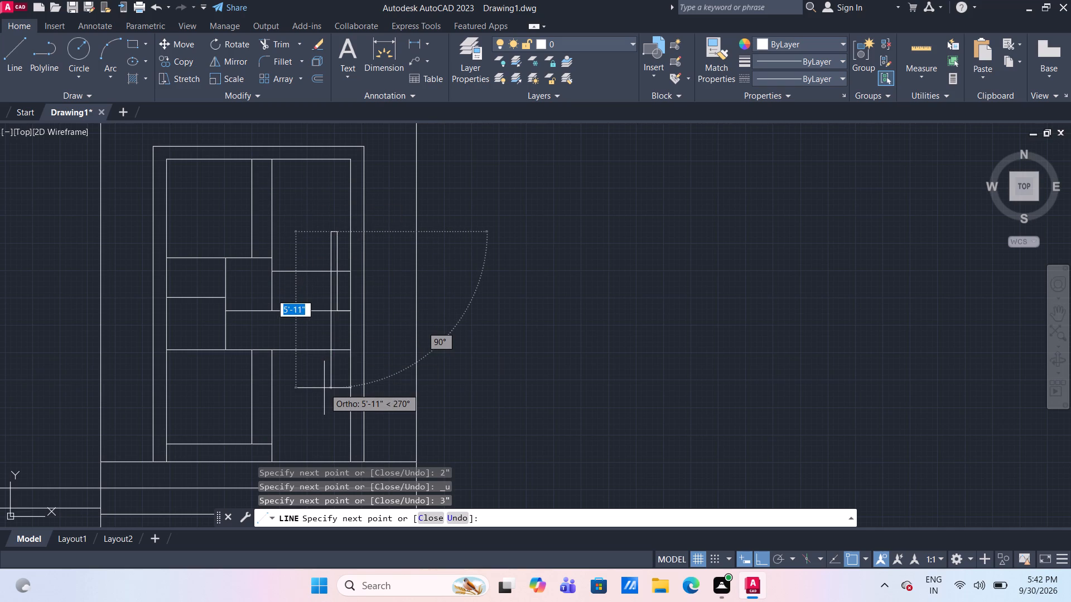
type("6'")
key("Return")
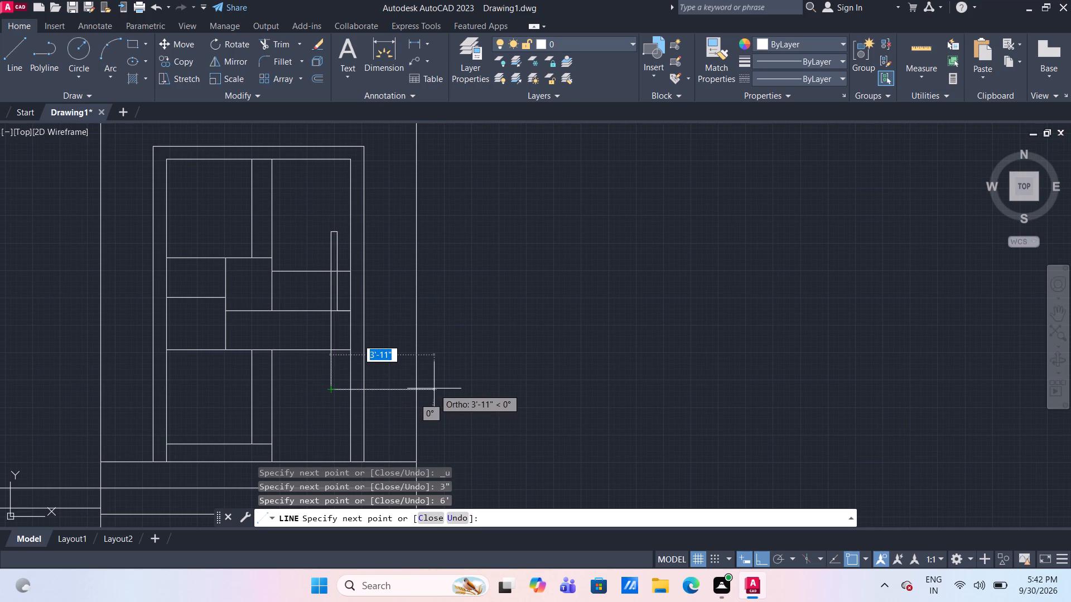
type("3\"")
key("Return")
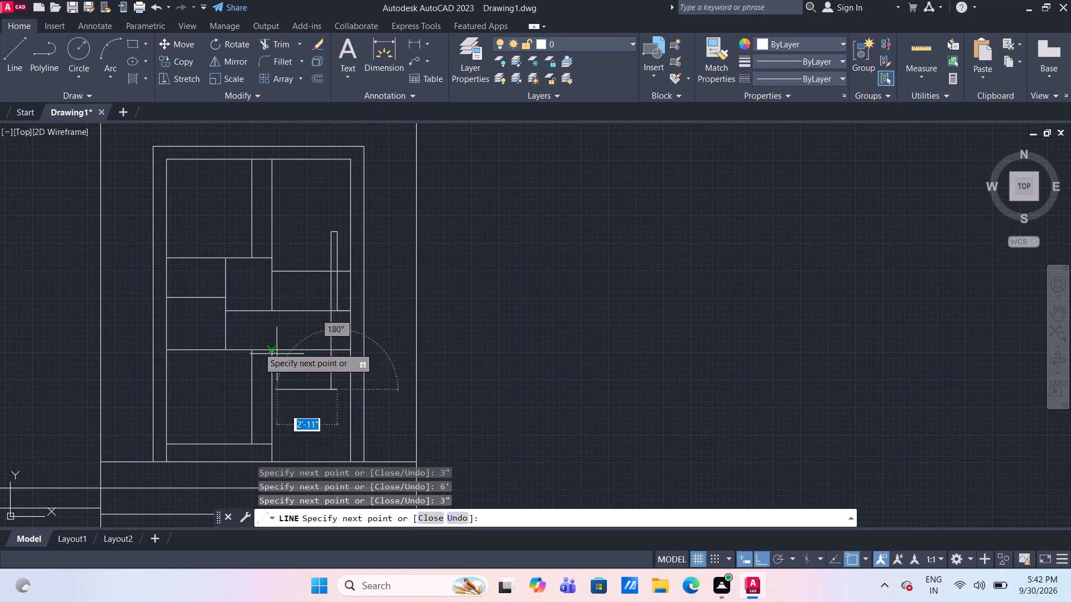
scroll(336, 301, "up", 2)
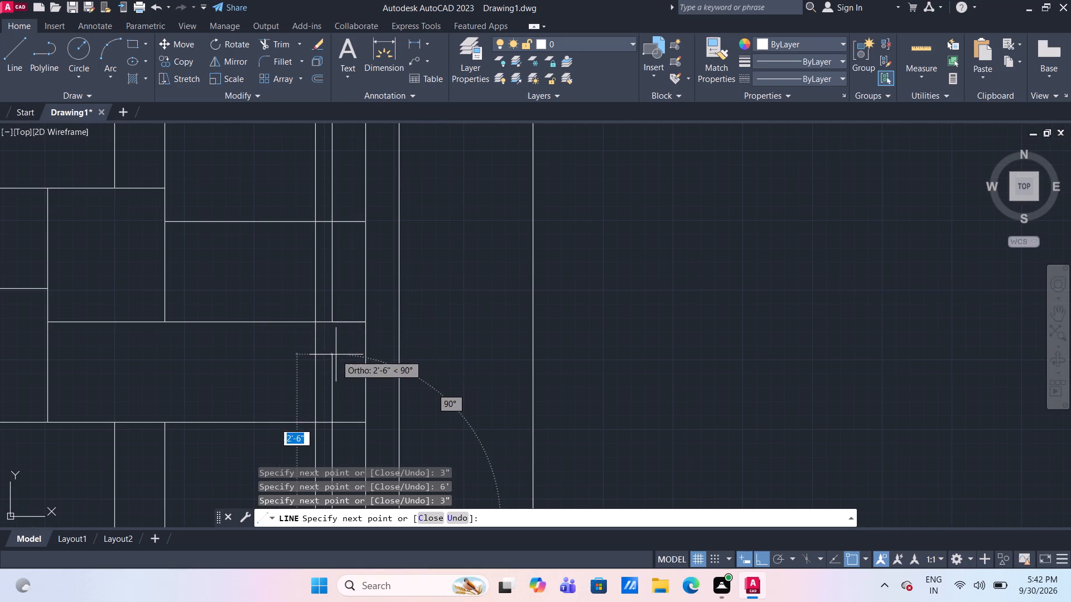
left_click(335, 321)
key("Escape")
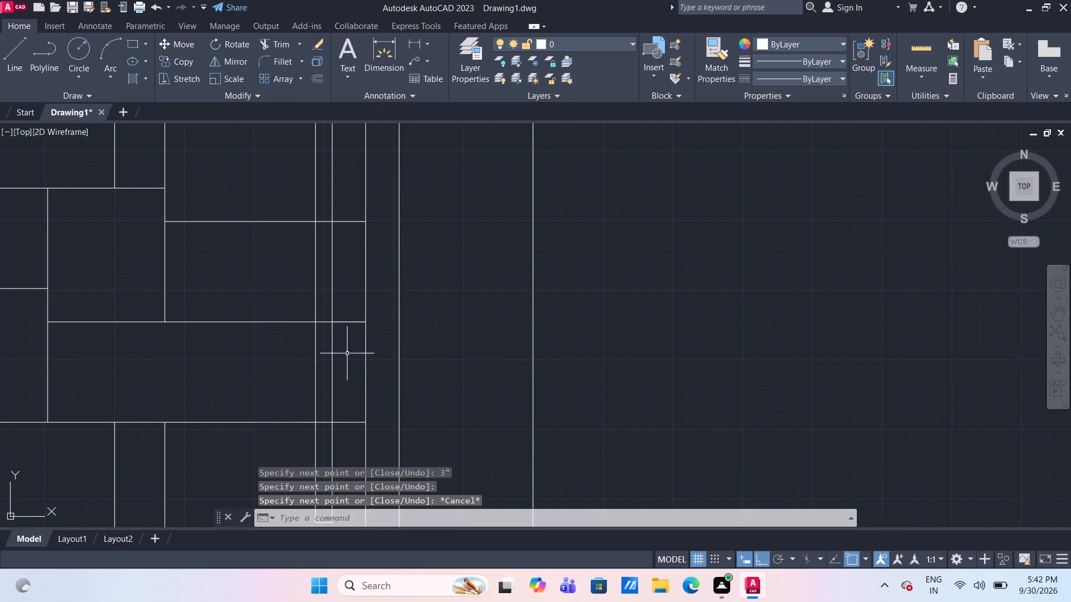
Trim the three horizontal division lines where they cross the inside of the handle.
scroll(380, 366, "down", 2)
middle_click_drag(440, 368, 408, 310)
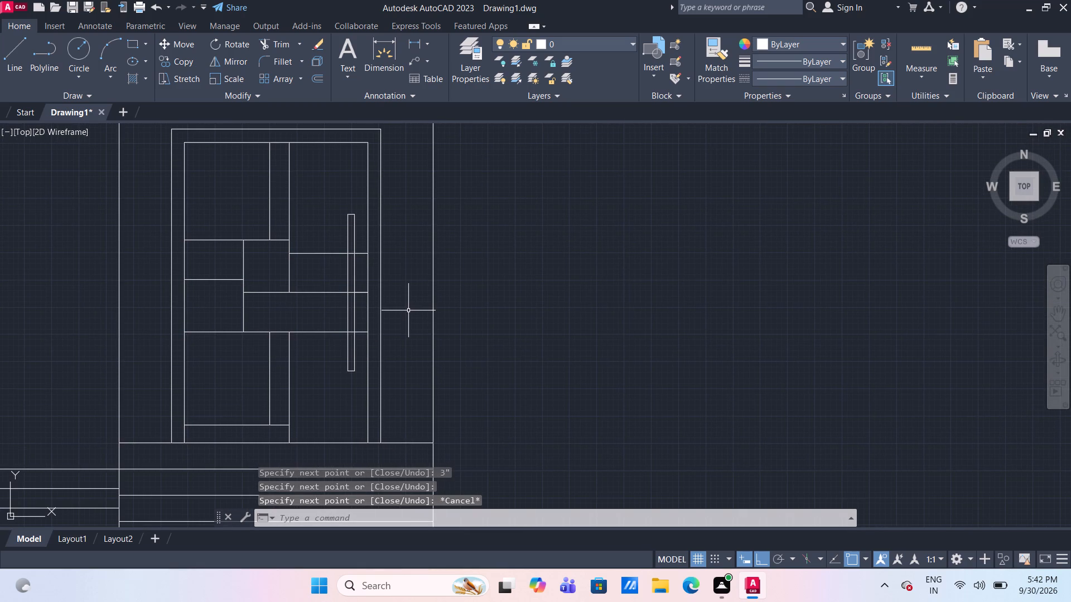
type("TR")
key("Return")
scroll(348, 252, "up", 2)
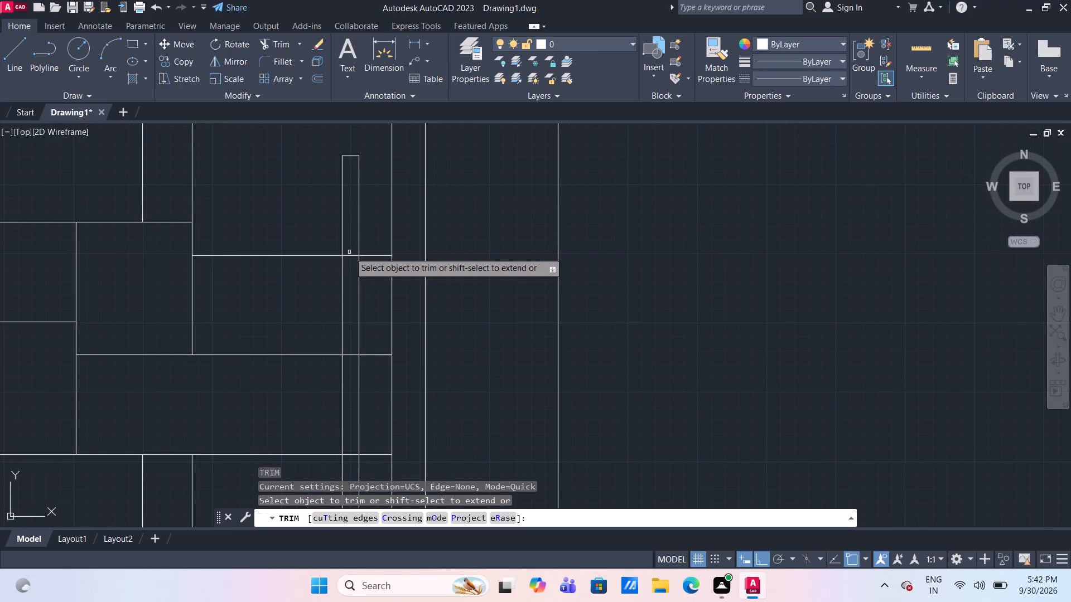
left_click(352, 241)
middle_click_drag(345, 429, 337, 302)
left_click(342, 375)
scroll(342, 375, "down", 4)
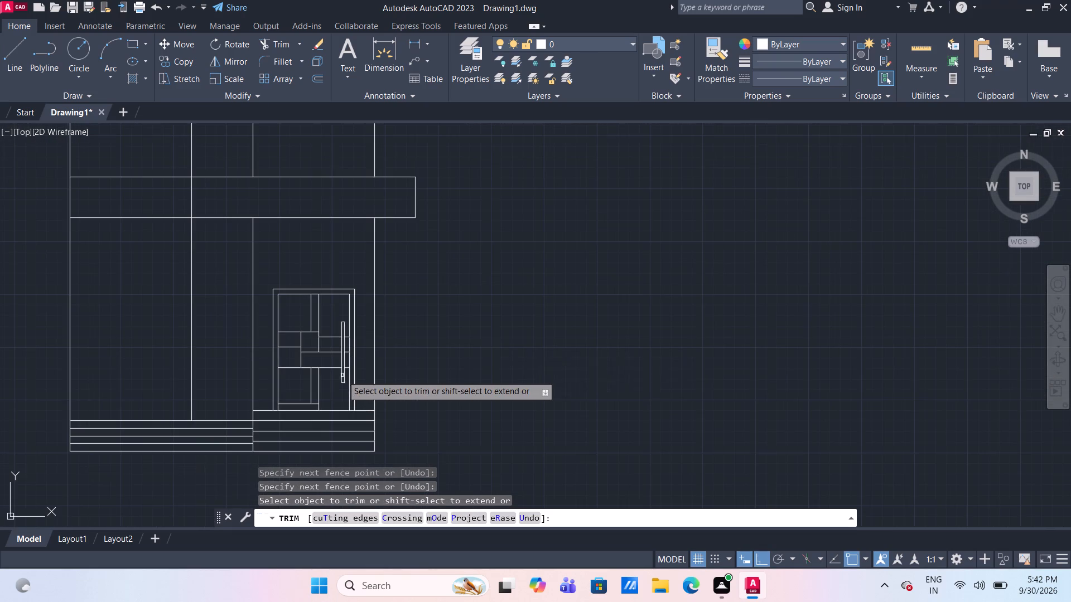
middle_click_drag(491, 349, 490, 322)
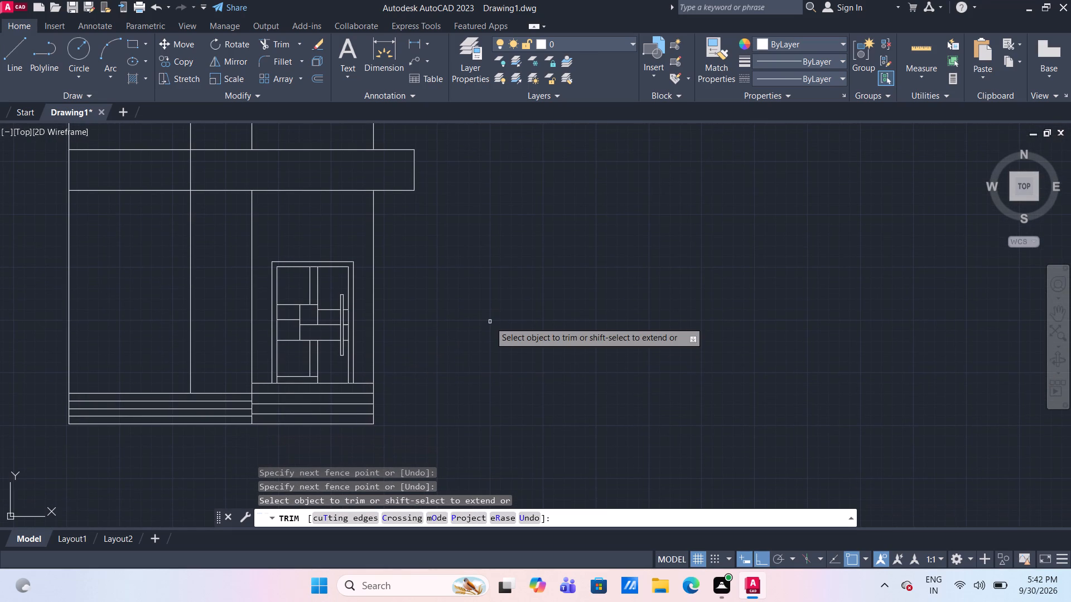
key("Escape")
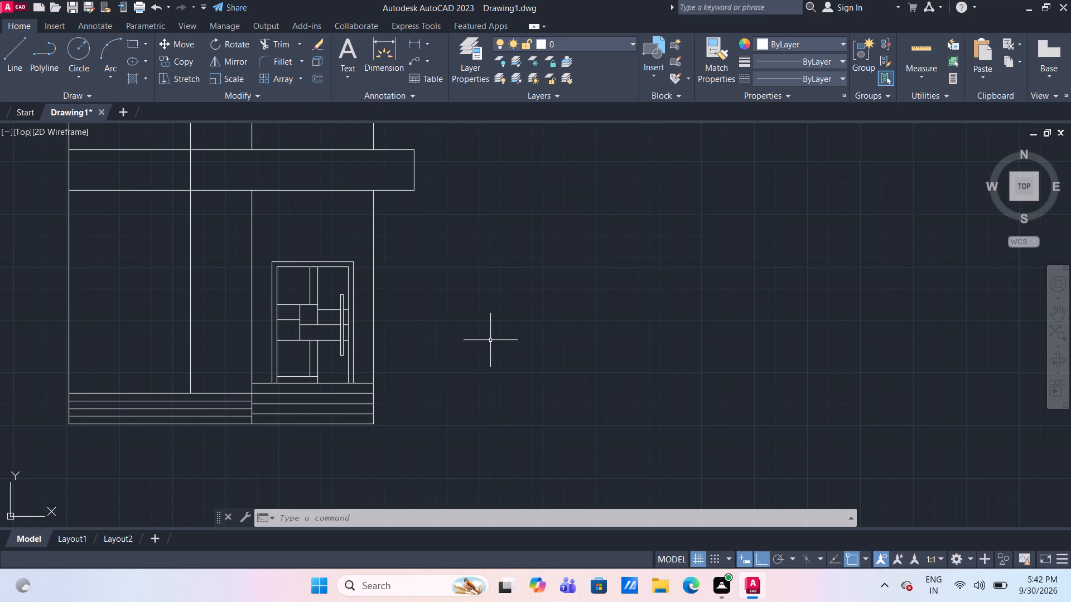
Draw a line 12' up from the projecting band's top edge, aligned with the door's left inner frame, and a horizontal line rightward.
scroll(496, 352, "down", 1)
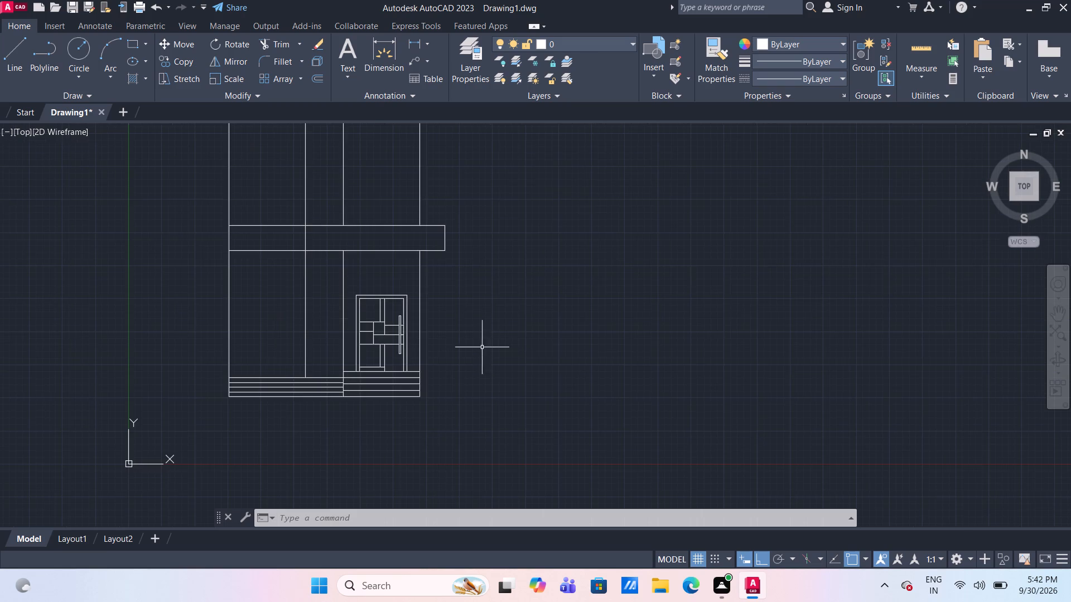
scroll(464, 333, "down", 2)
middle_click_drag(489, 334, 553, 340)
scroll(532, 317, "up", 3)
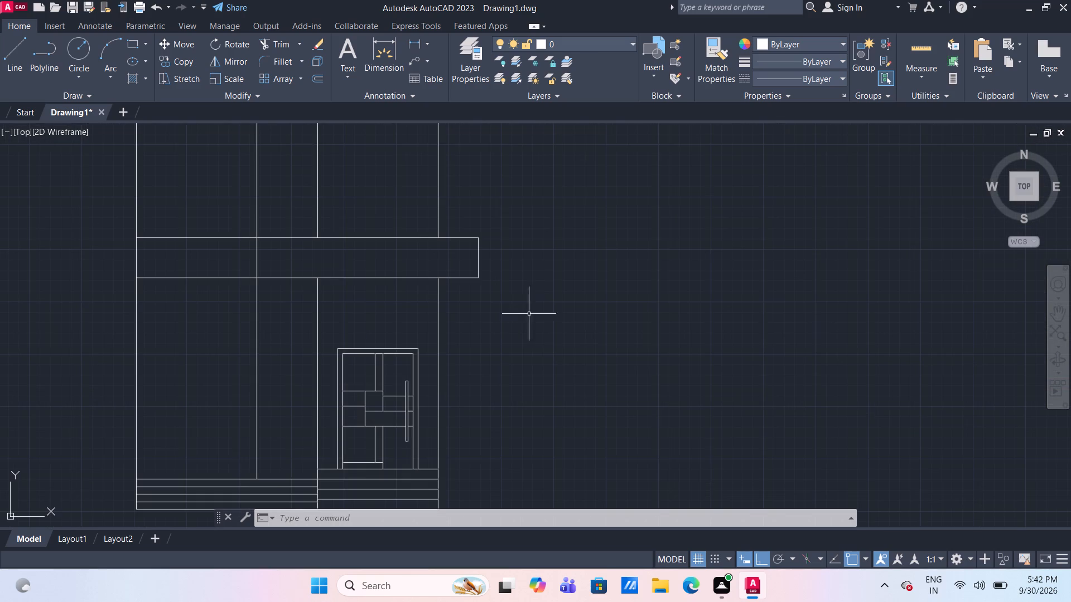
middle_click_drag(394, 304, 431, 319)
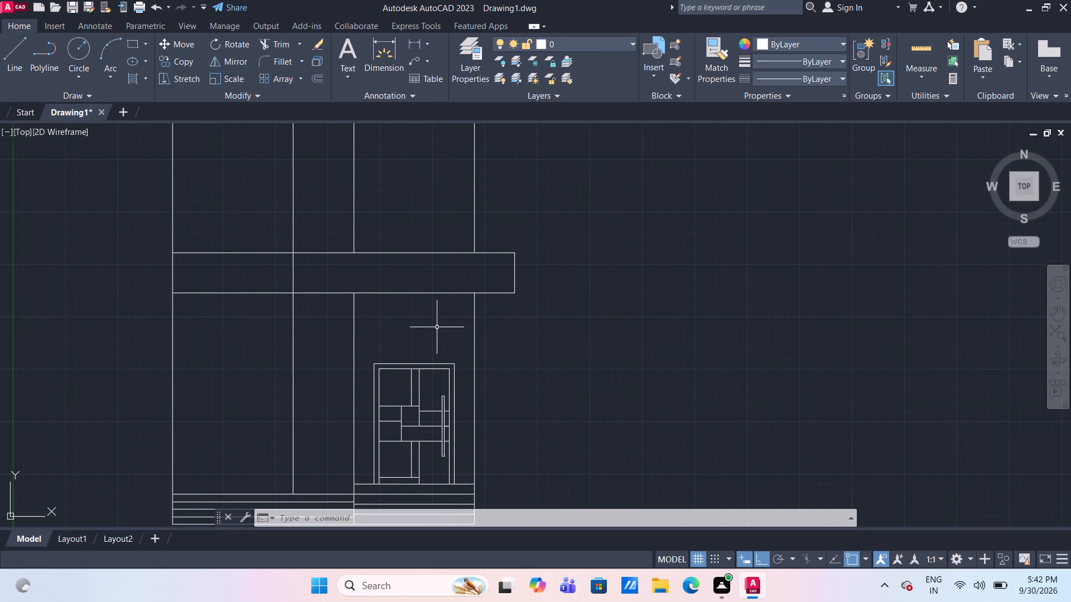
middle_click_drag(441, 332, 461, 344)
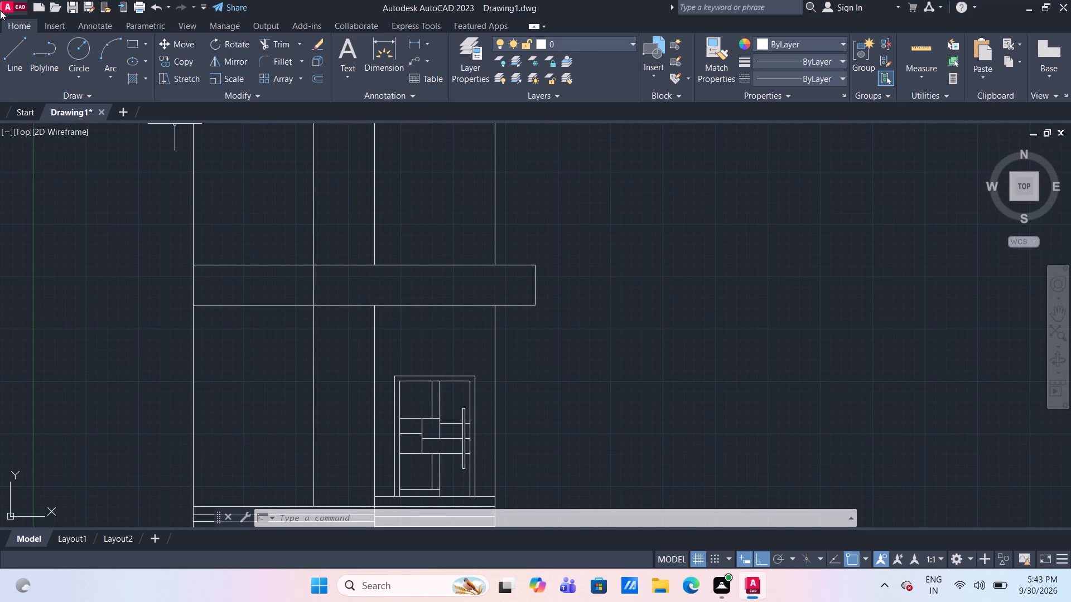
left_click(21, 57)
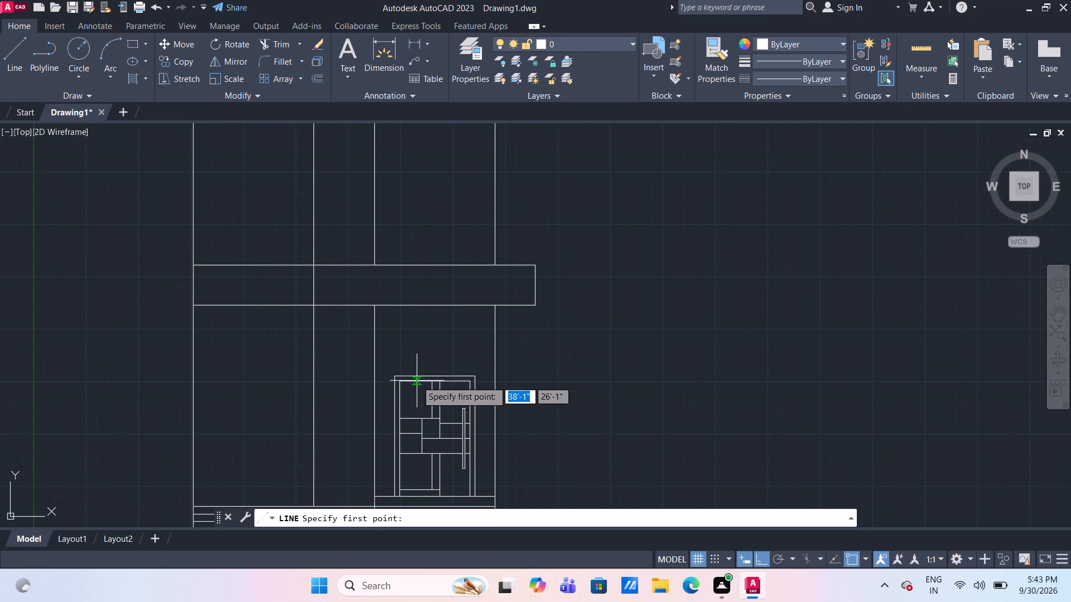
left_click(400, 261)
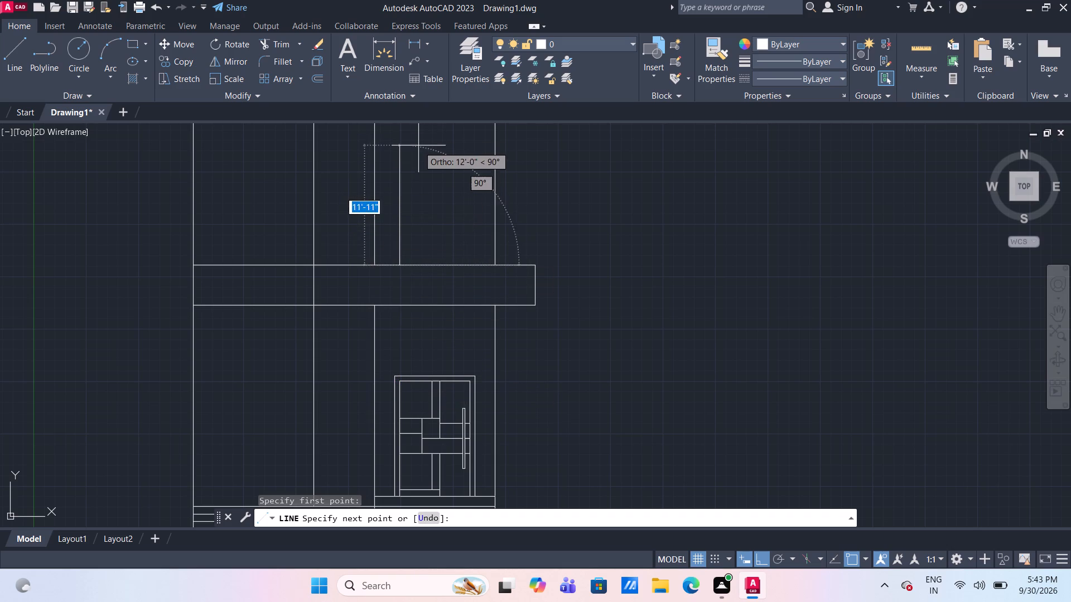
middle_click_drag(418, 157, 412, 172)
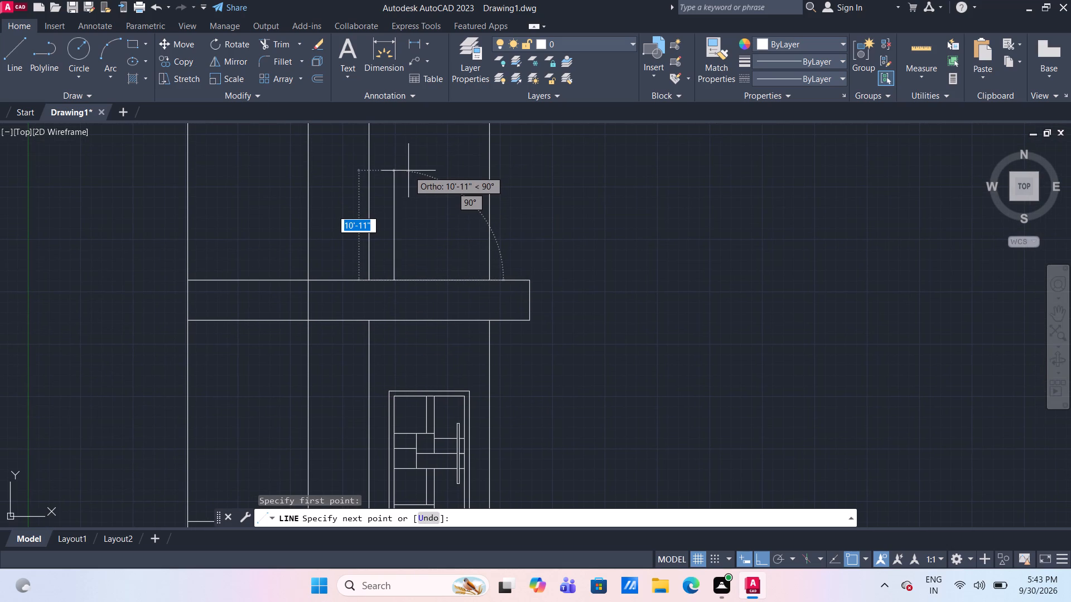
scroll(408, 171, "down", 2)
middle_click_drag(390, 210, 385, 229)
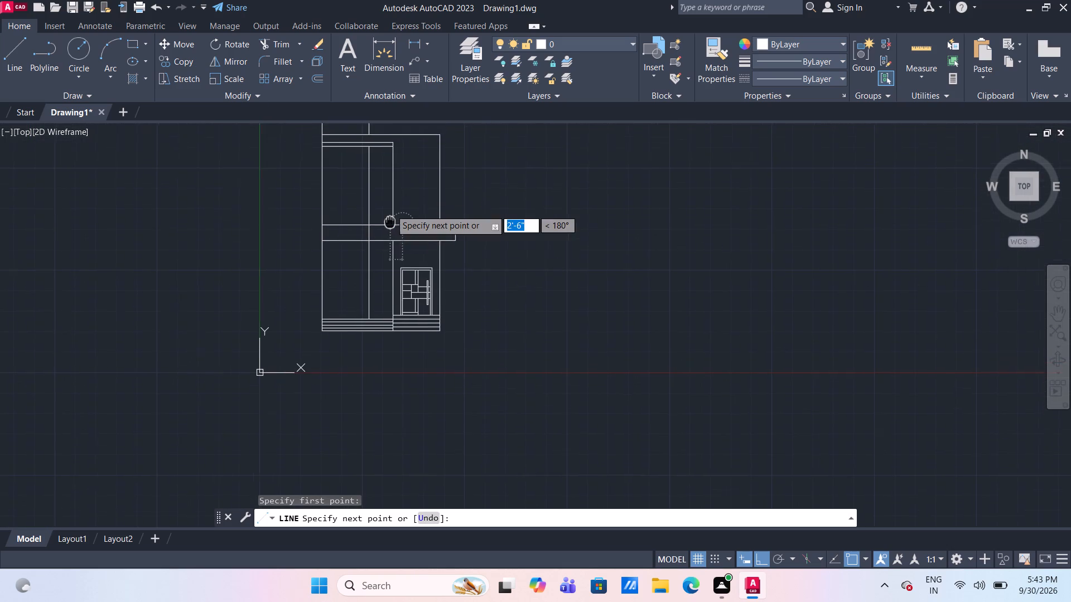
middle_click_drag(385, 229, 354, 273)
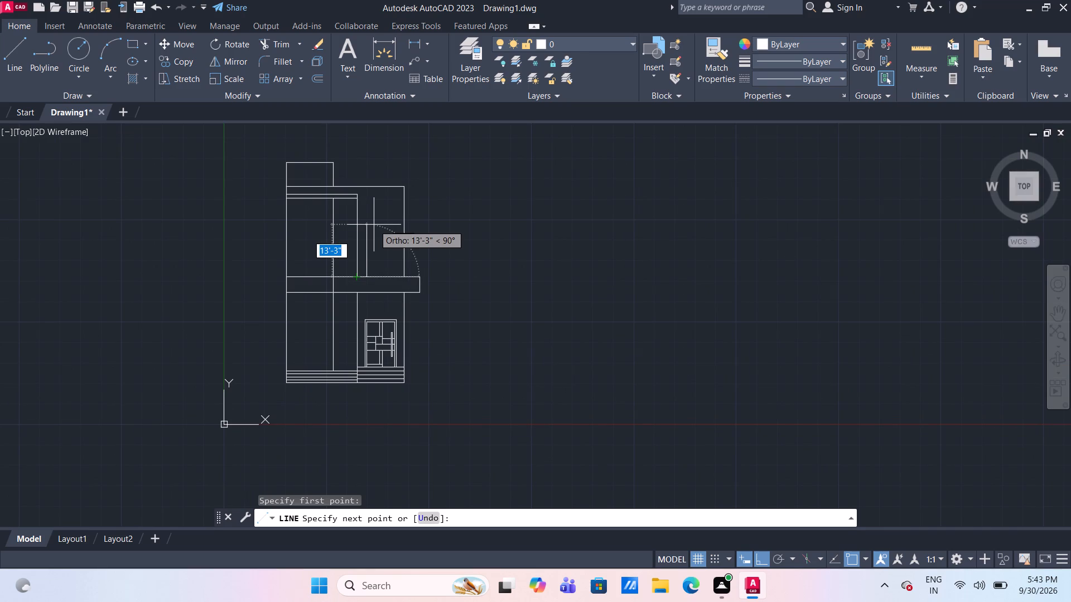
type("12'")
key("Return")
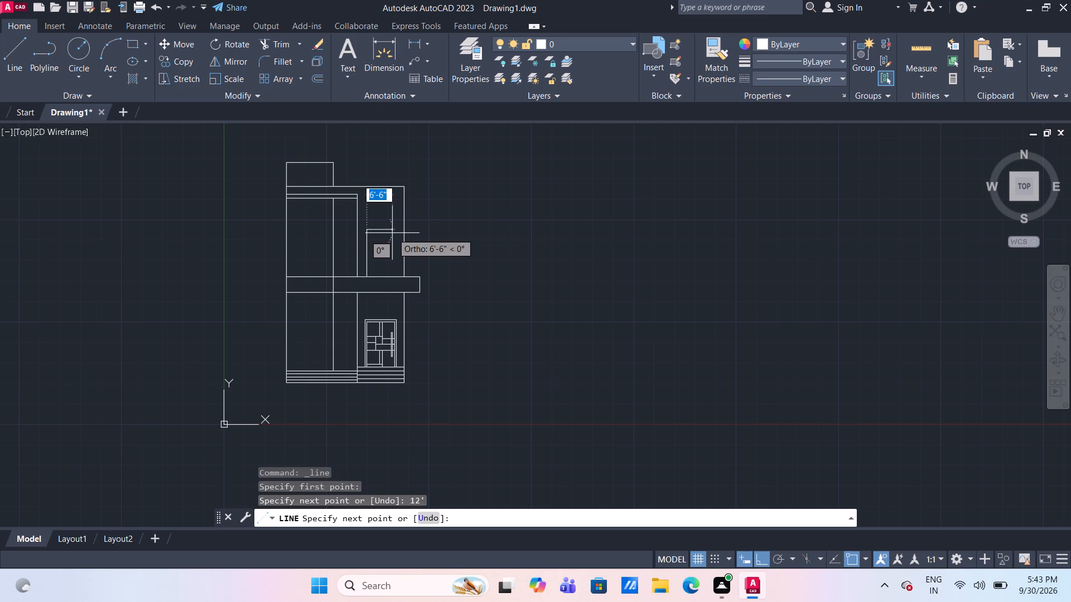
scroll(396, 236, "up", 2)
left_click(396, 236)
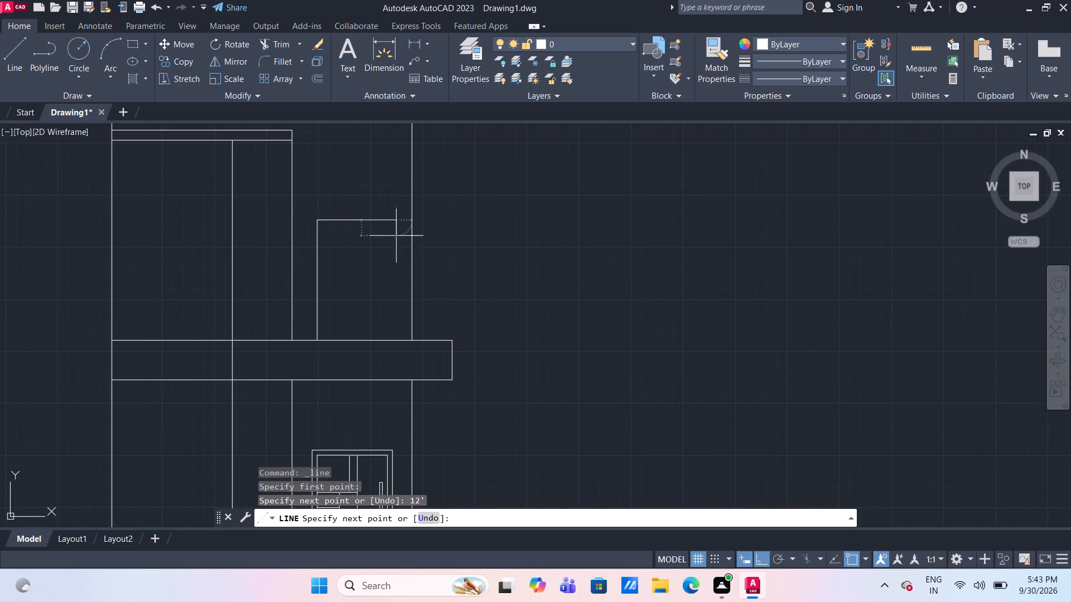
key("Return")
Draw a vertical from the band's top edge up to the new horizontal line, aligned with the door's right inner frame side.
middle_click_drag(388, 284, 385, 267)
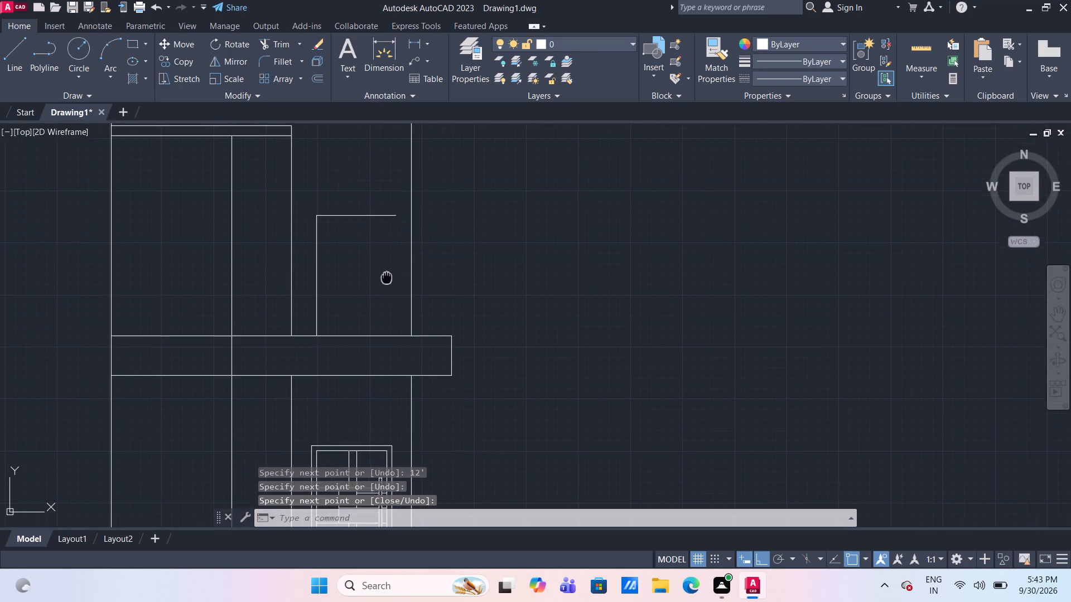
middle_click_drag(385, 267, 386, 254)
key("l")
key("Return")
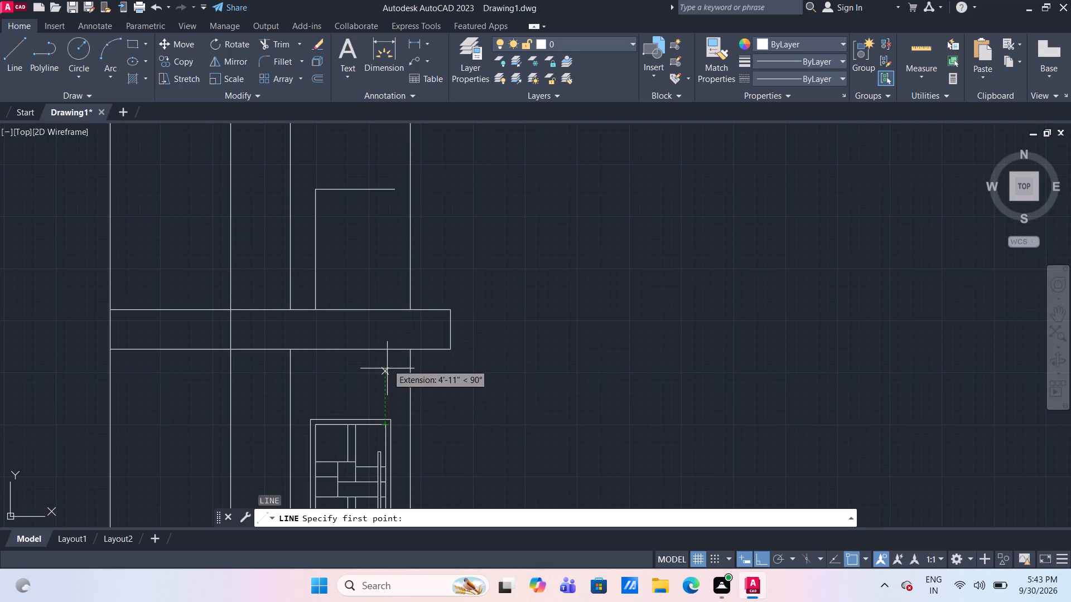
left_click(384, 309)
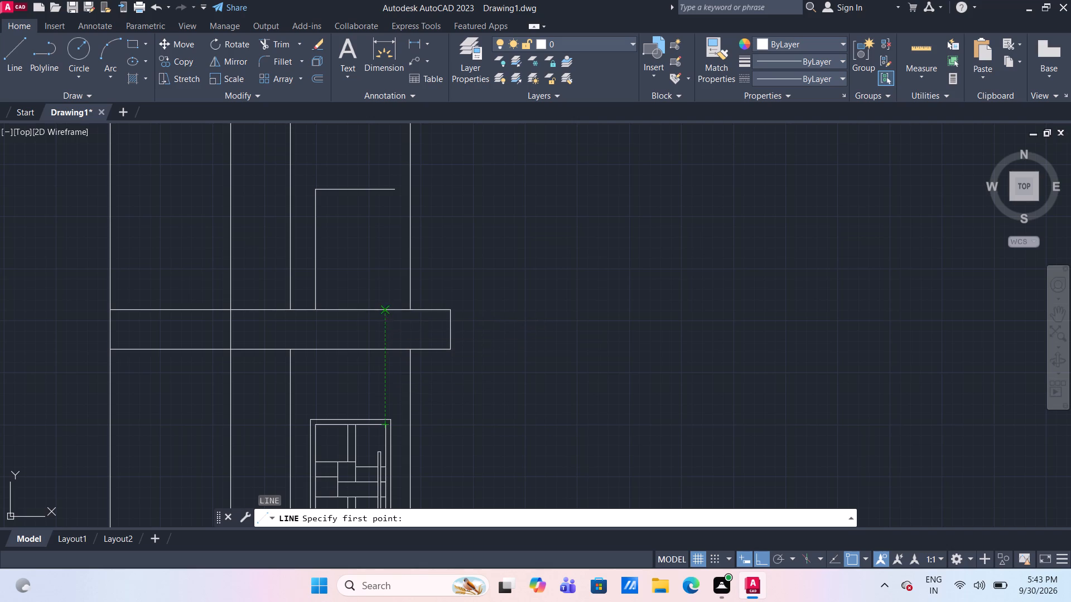
left_click(382, 192)
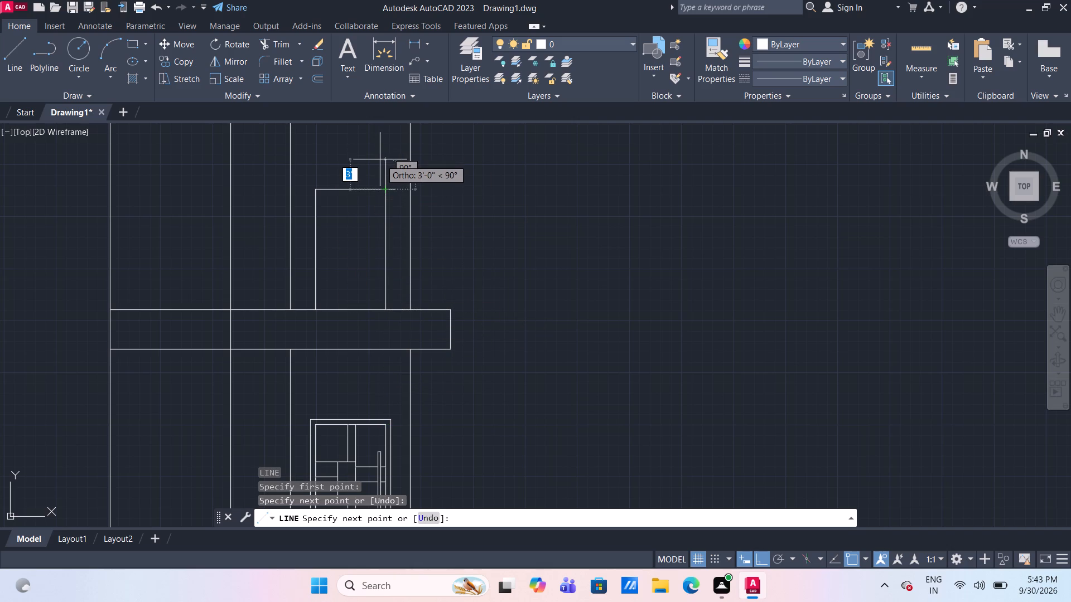
Trim the overhanging end of the upper opening's top line beyond its right side.
key("Escape")
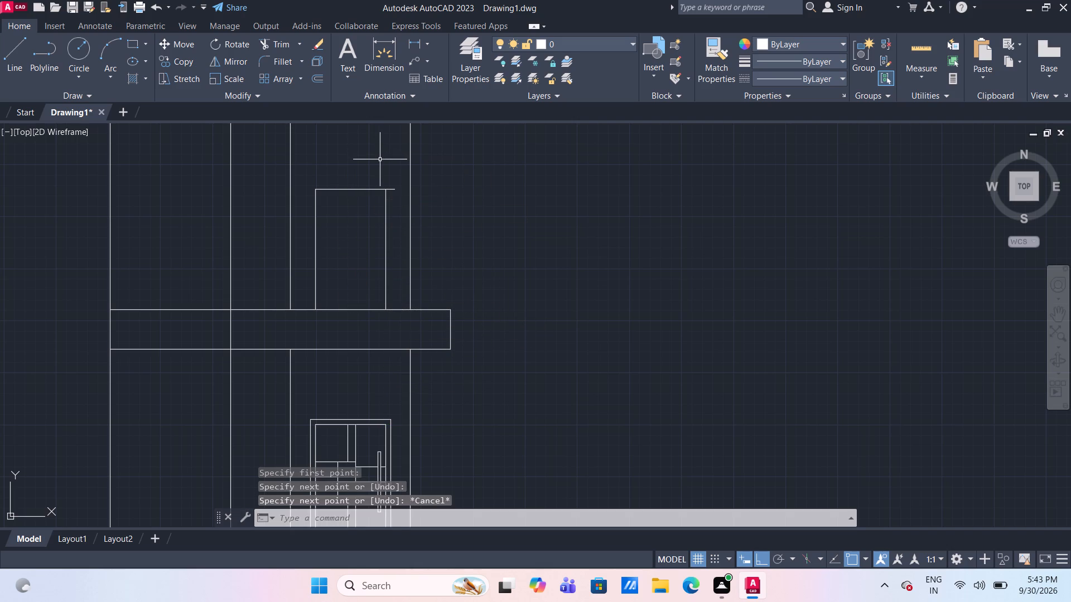
scroll(380, 159, "down", 1)
middle_click_drag(495, 195, 513, 214)
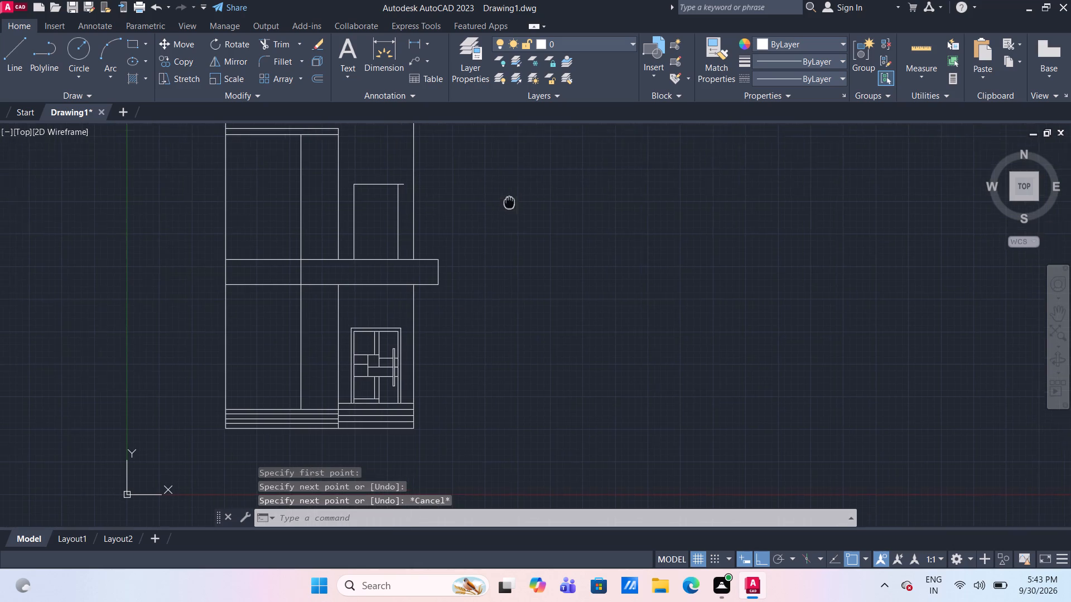
middle_click_drag(513, 214, 524, 231)
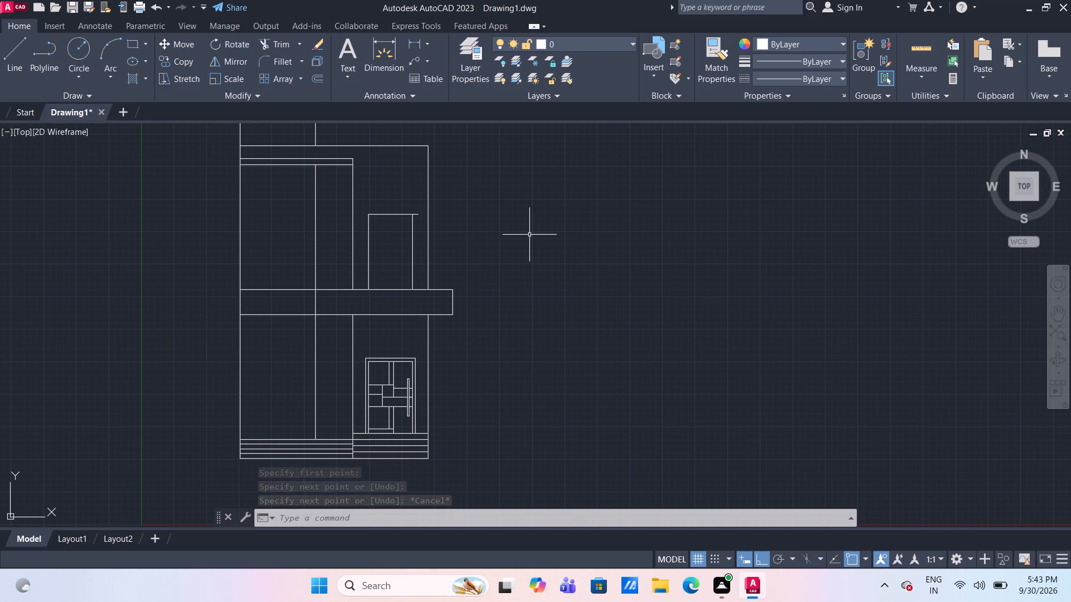
scroll(412, 245, "up", 2)
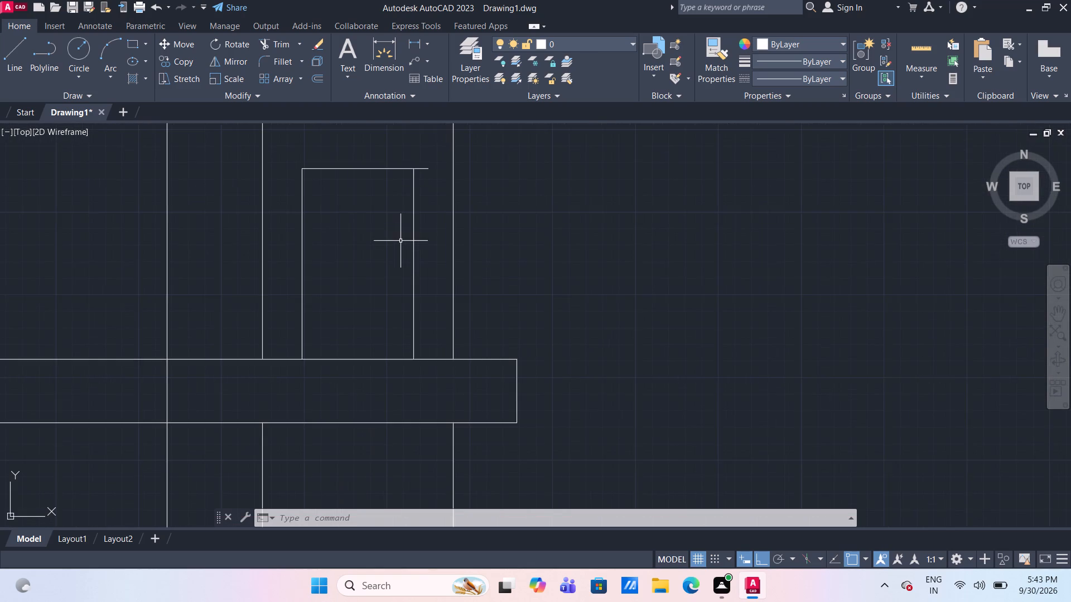
middle_click_drag(403, 241, 406, 280)
scroll(428, 241, "up", 1)
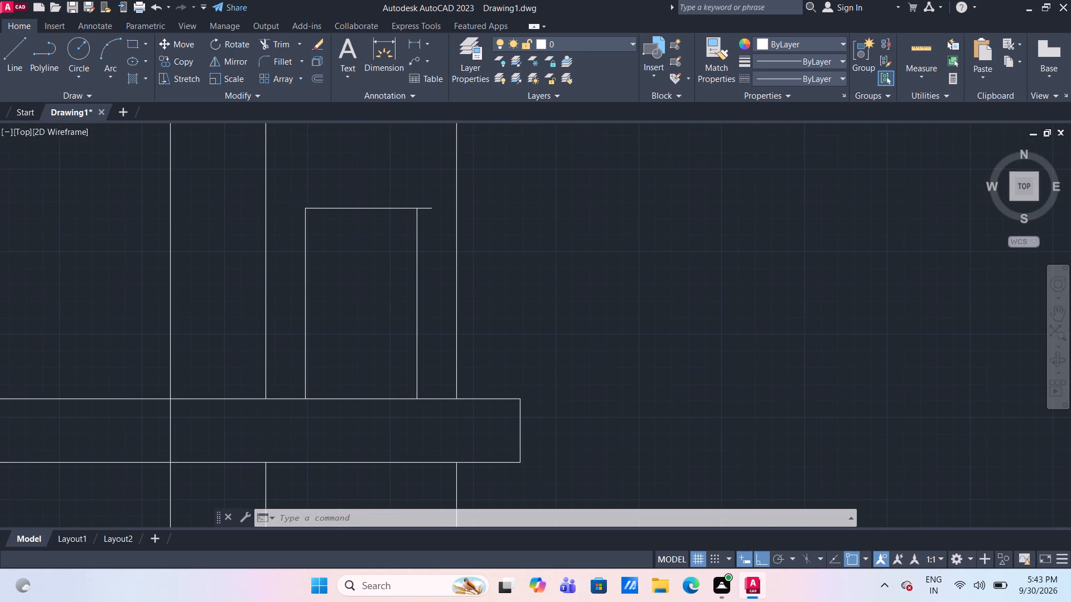
type("TR")
key("Return")
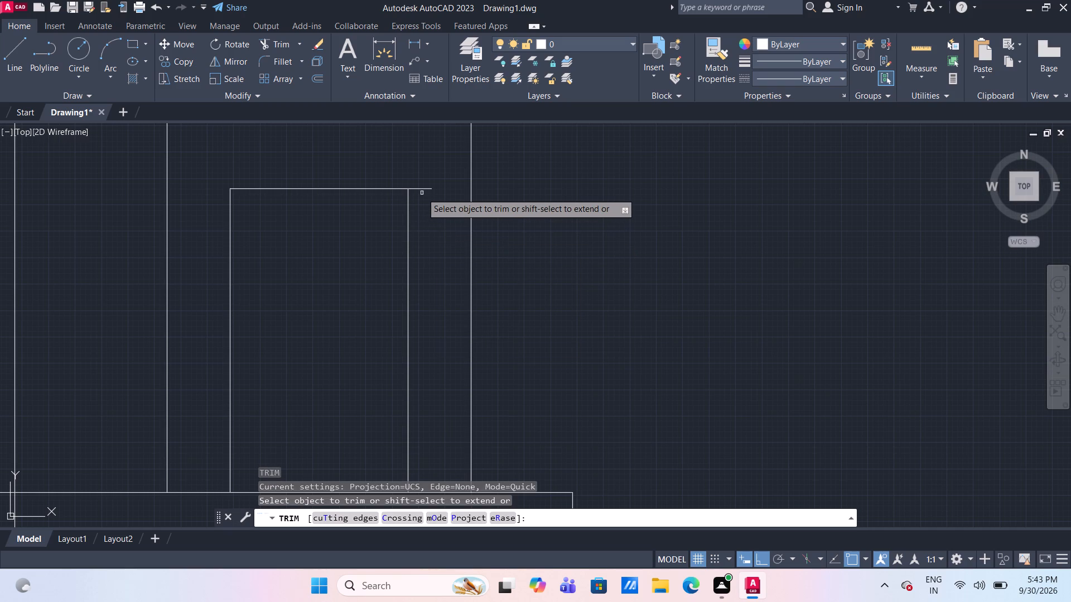
left_click(419, 190)
key("Escape")
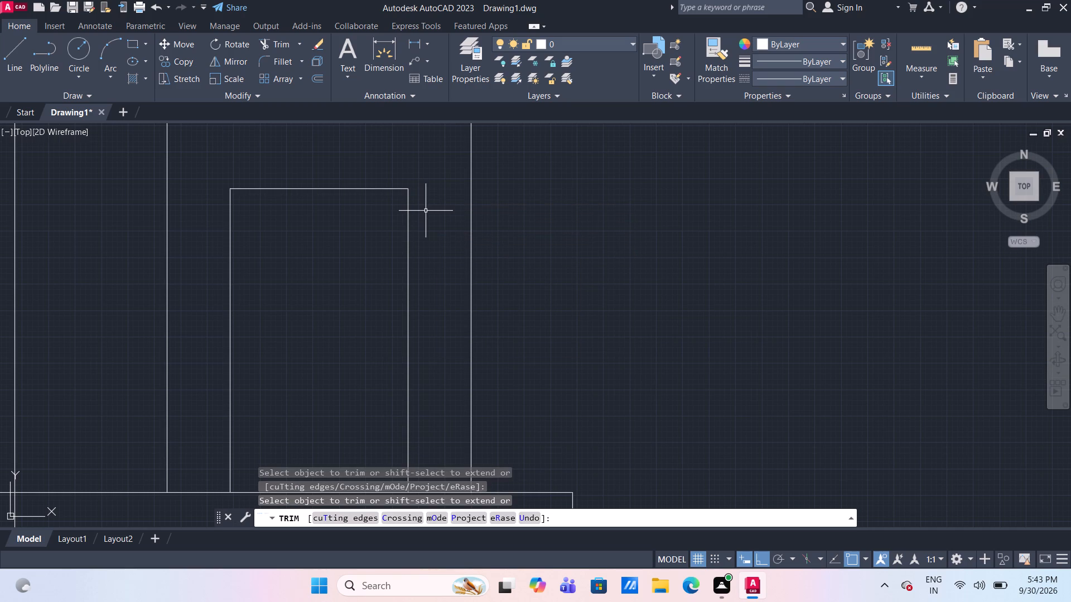
Offset the upper opening's top, left and right edges 6" inward.
key("o")
key("Return")
key("Return")
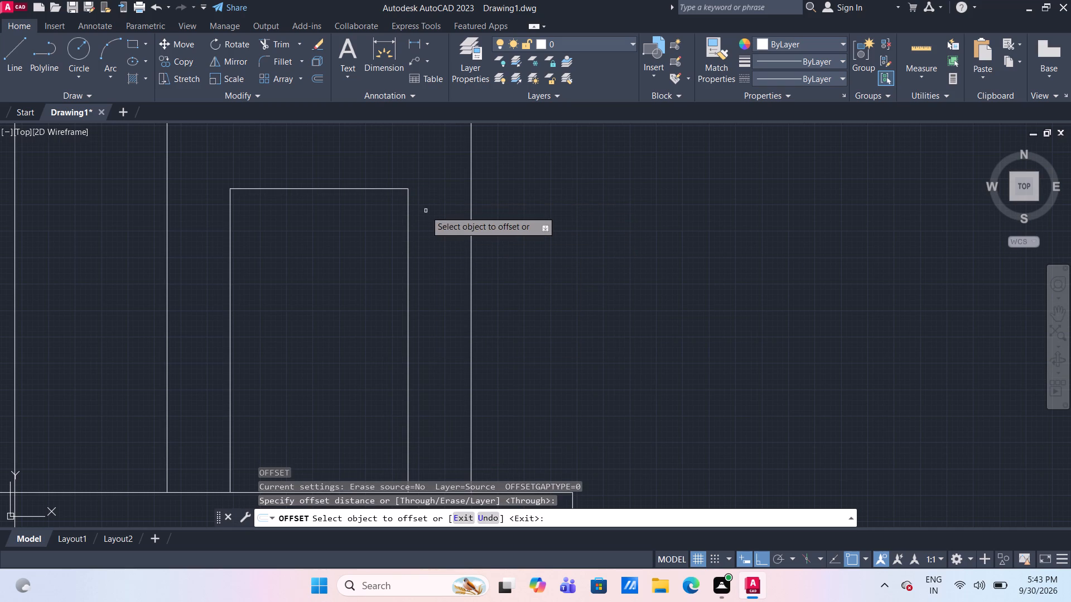
left_click(382, 189)
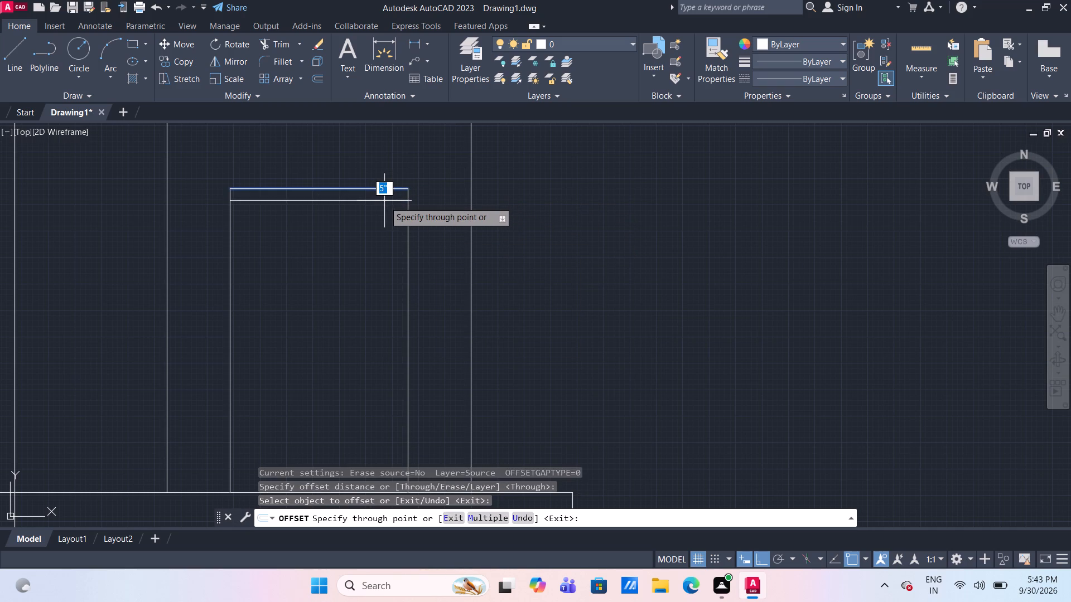
type("6\"")
key("Return")
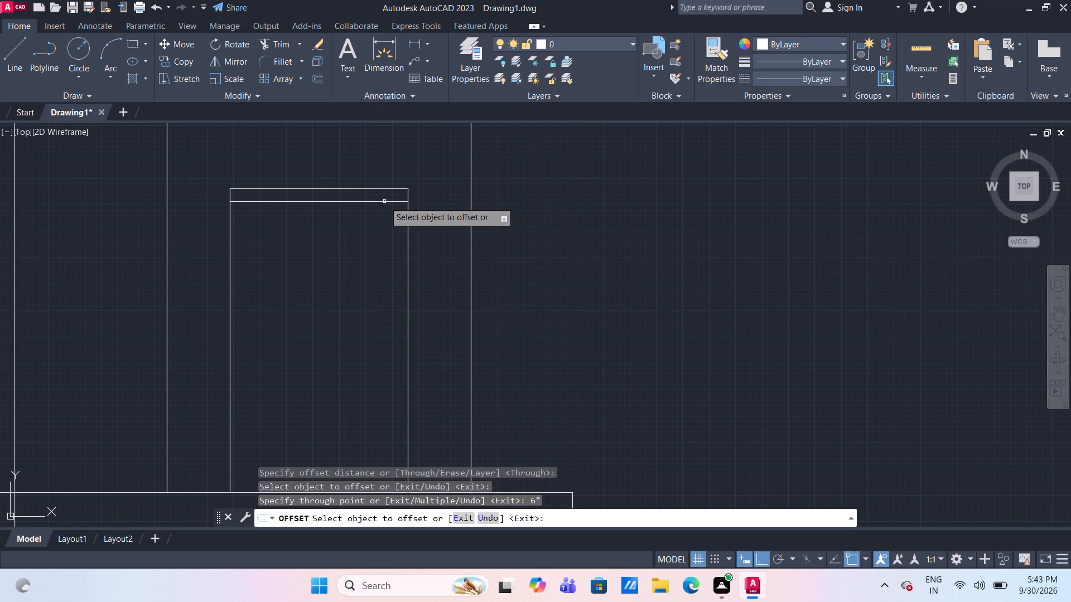
left_click(230, 276)
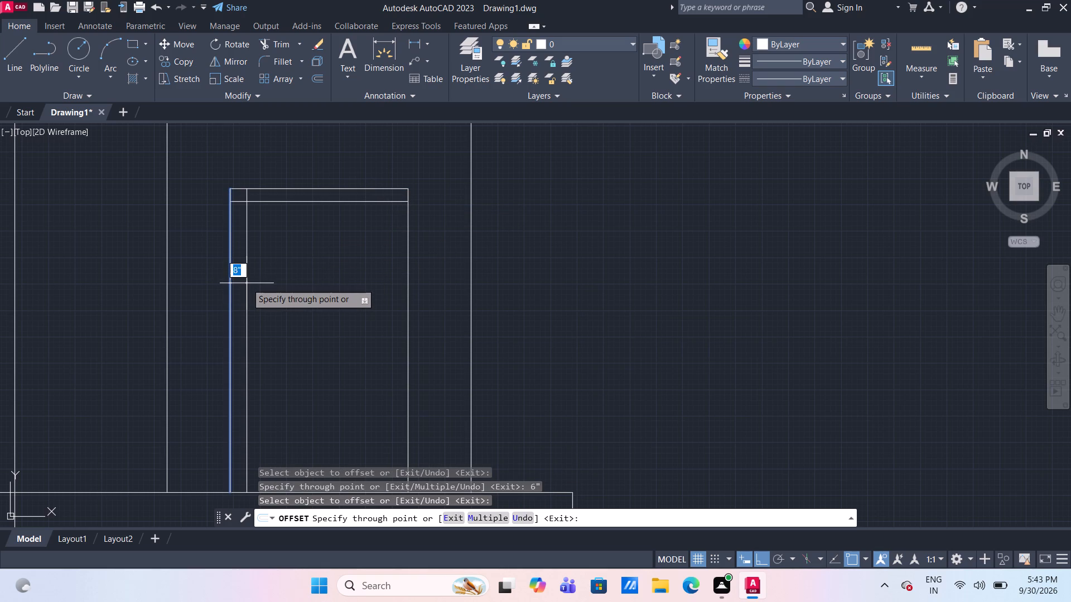
type("6\"")
key("Return")
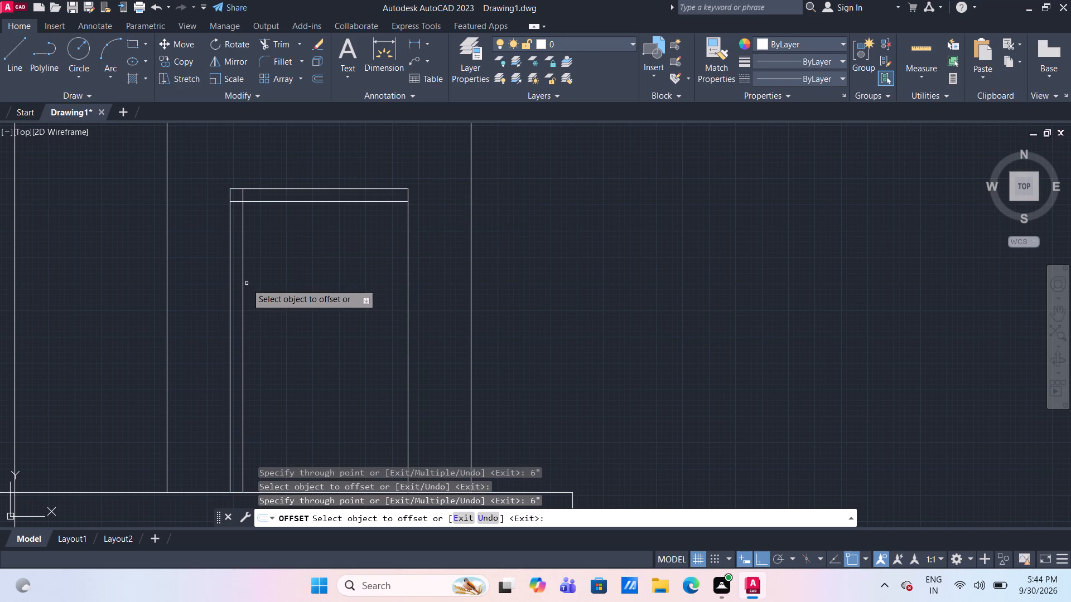
left_click_drag(407, 322, 401, 319)
type("6\"")
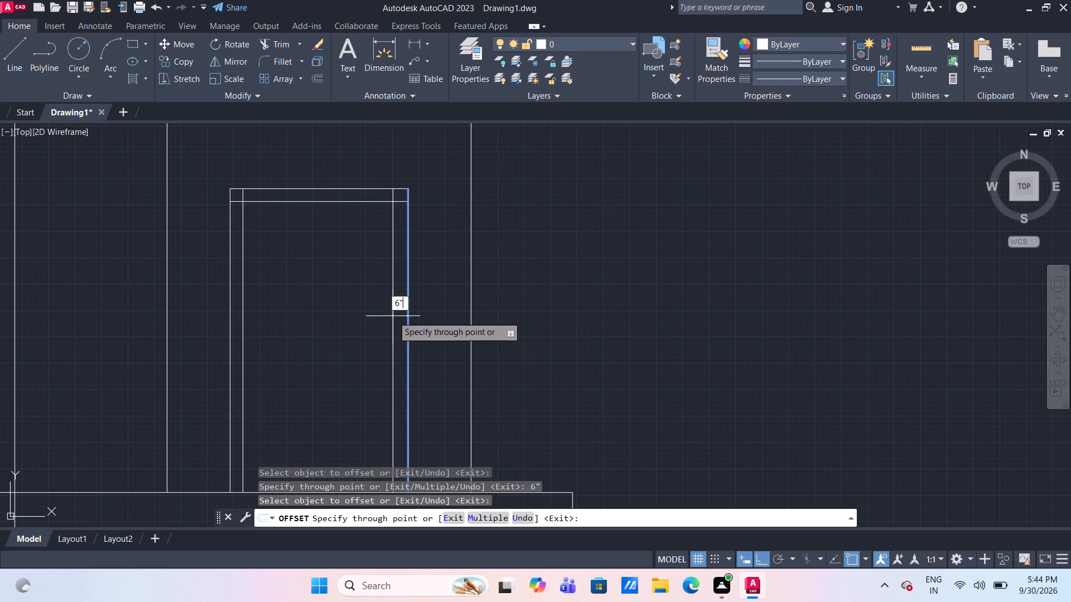
key("Return")
Offset the projecting band's top edge 3" upward to form the inner bottom line of the upper opening.
scroll(393, 316, "down", 2)
middle_click_drag(365, 351, 349, 273)
scroll(354, 278, "up", 1)
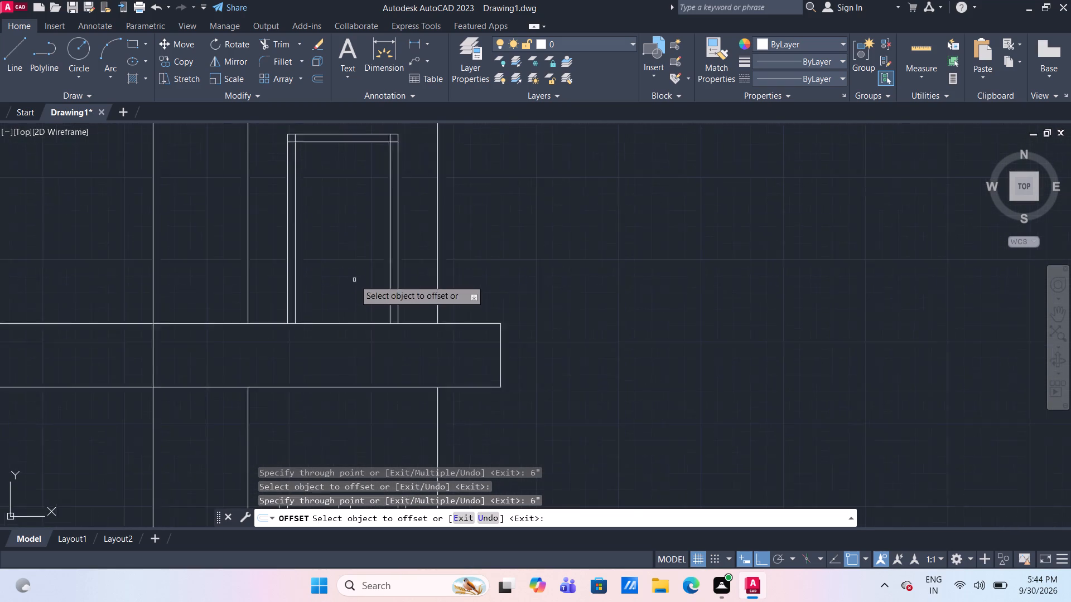
scroll(354, 280, "up", 1)
left_click(340, 348)
scroll(340, 348, "down", 1)
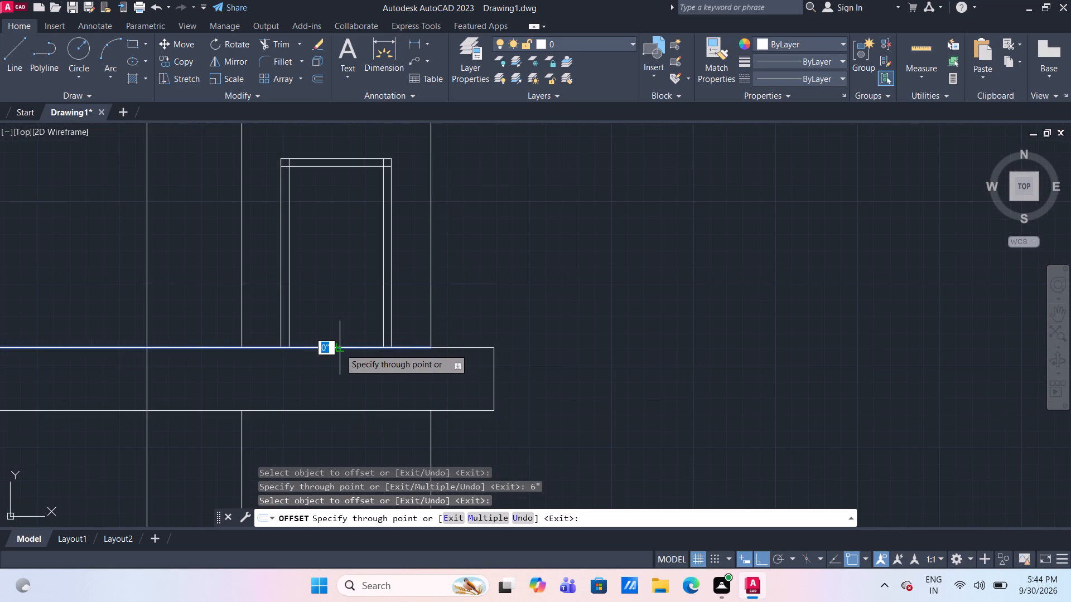
type("3\"")
key("Return")
middle_click_drag(314, 321, 337, 289)
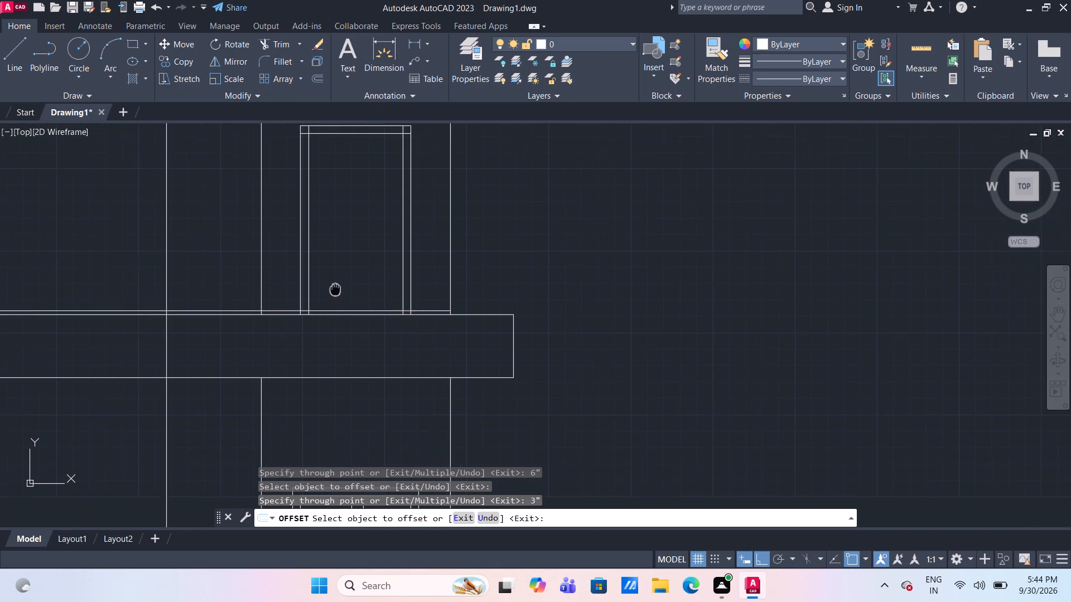
middle_click_drag(337, 289, 340, 290)
scroll(329, 305, "down", 1)
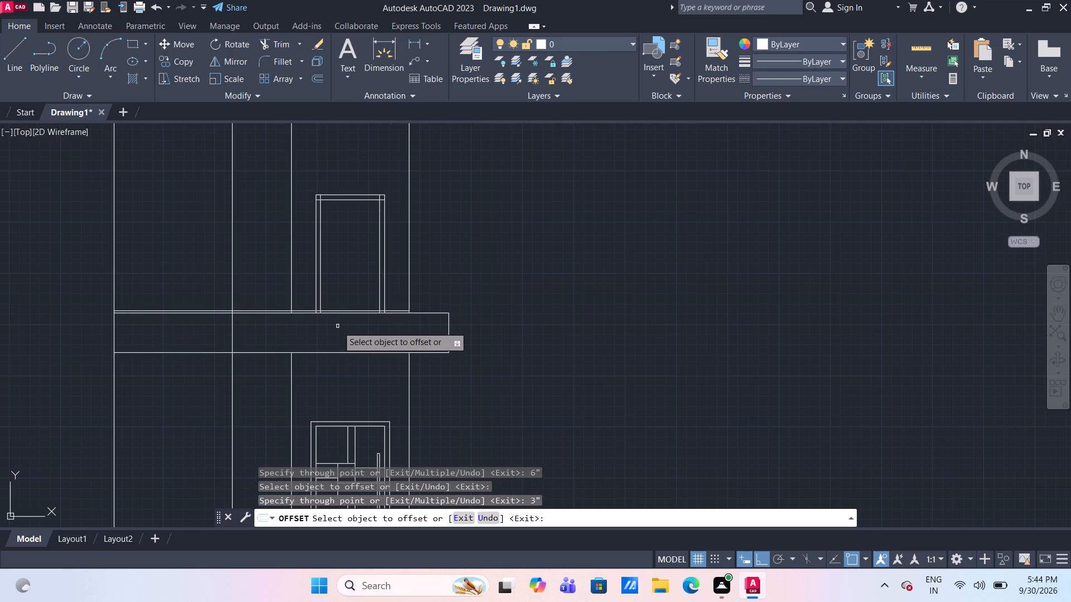
key("Escape")
Trim the 3" offset line and the inner side lines where they cross at the opening's two lower corners.
type("TR")
key("Return")
scroll(336, 325, "up", 2)
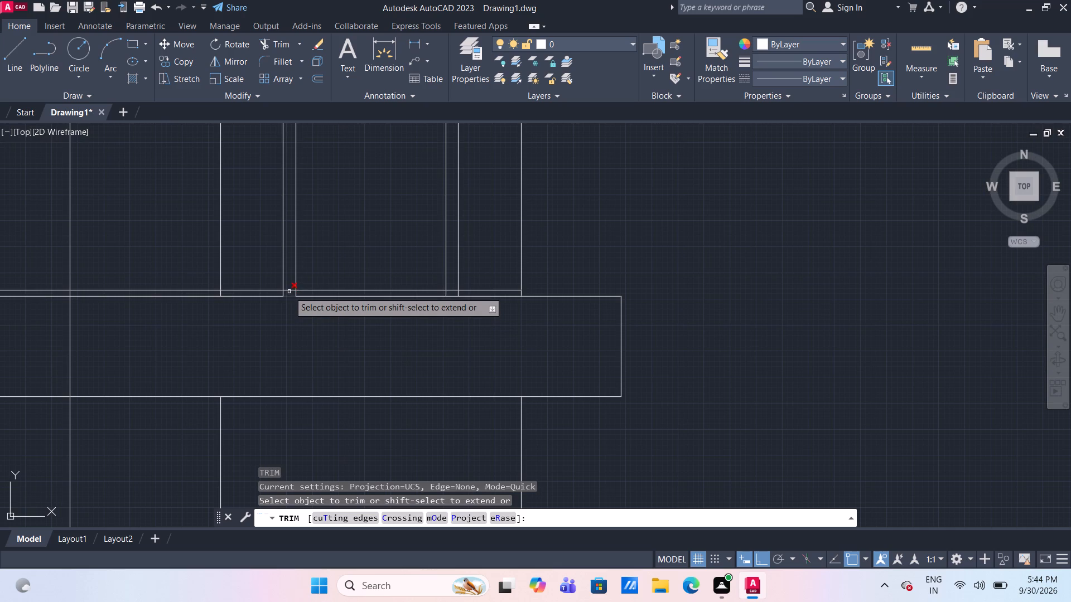
left_click(291, 292)
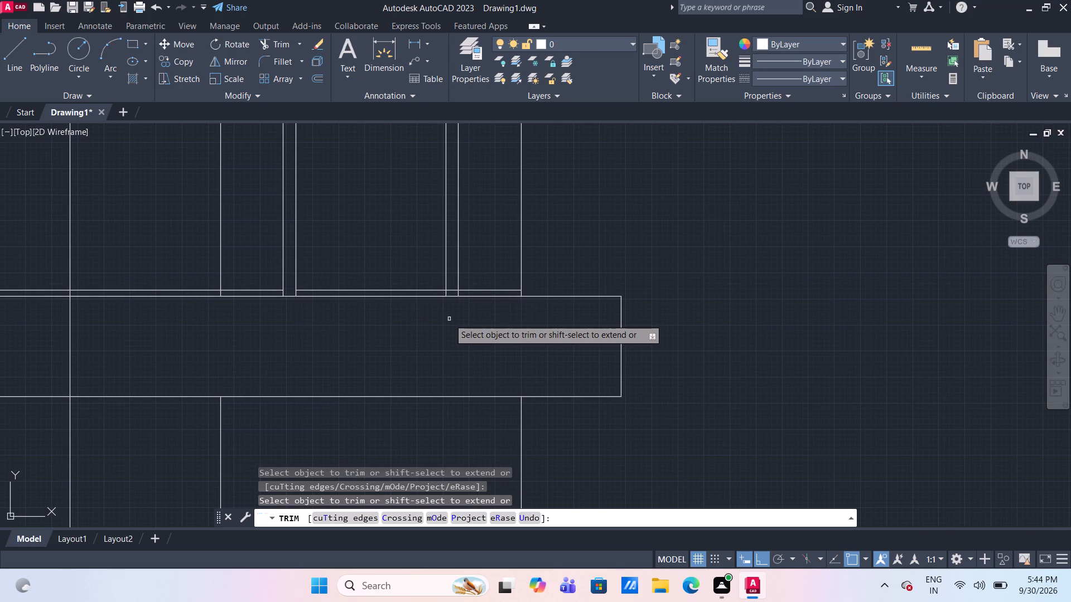
key("ctrl+z")
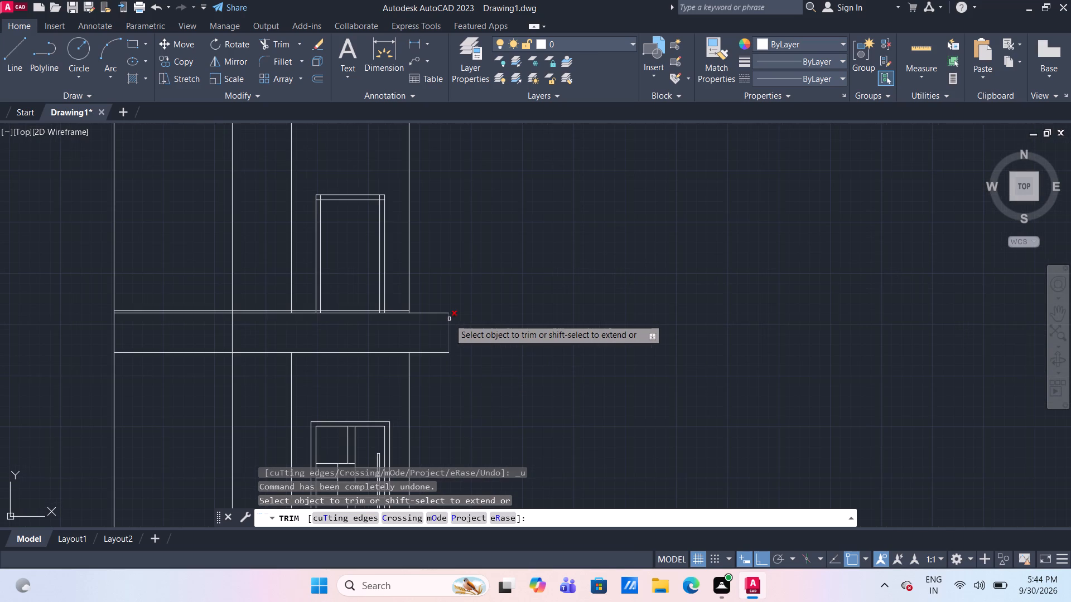
scroll(278, 329, "up", 4)
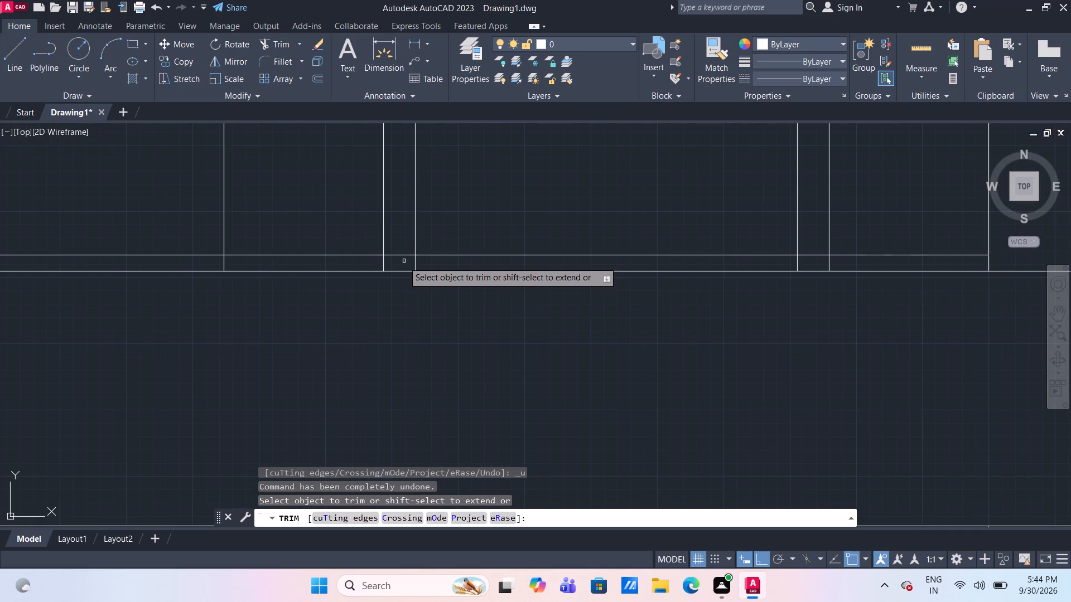
left_click(416, 263)
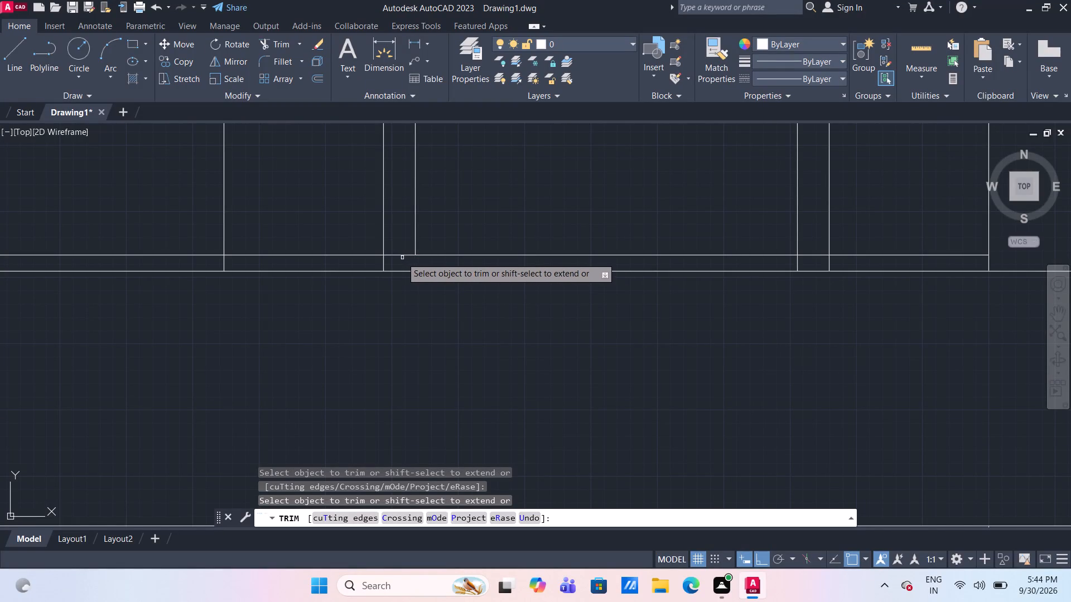
left_click(398, 255)
scroll(399, 255, "down", 3)
scroll(571, 274, "up", 3)
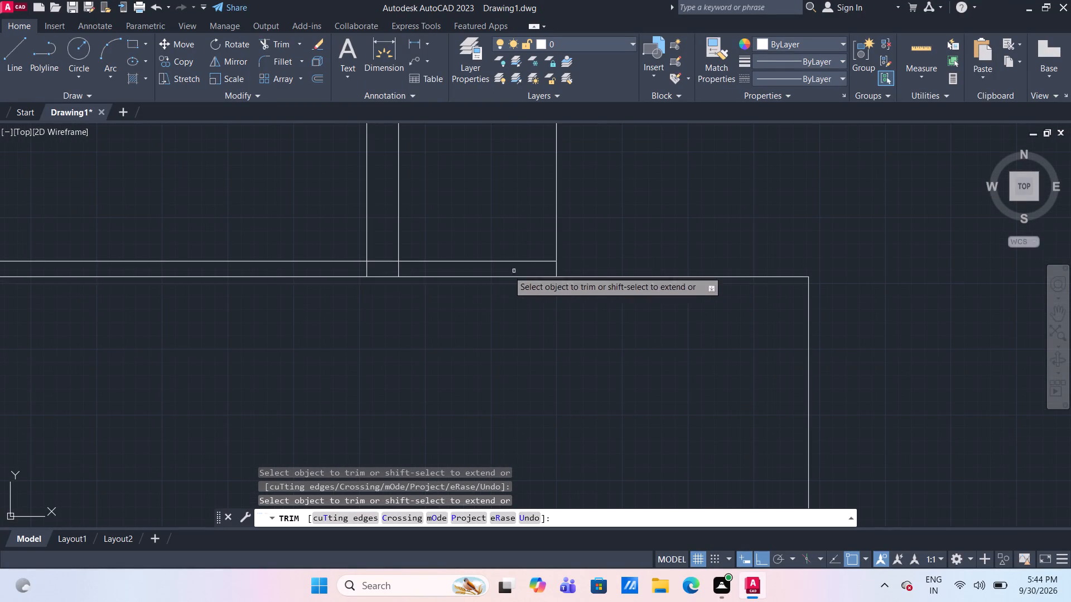
left_click(379, 261)
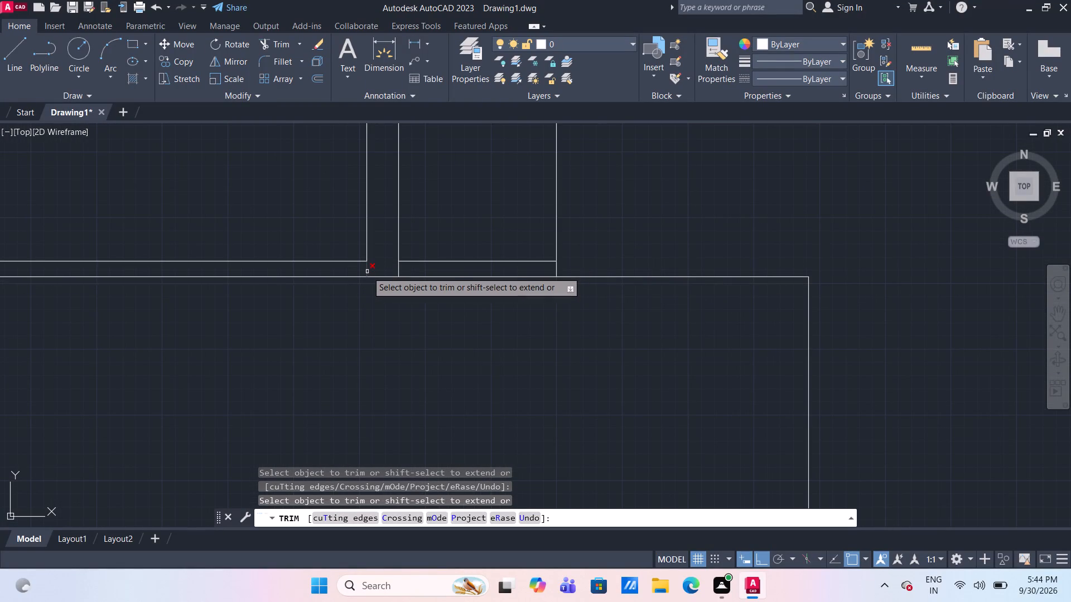
left_click(367, 271)
scroll(389, 295, "down", 3)
Remove the leftover offset line segments outside the upper opening on both sides.
left_click(405, 289)
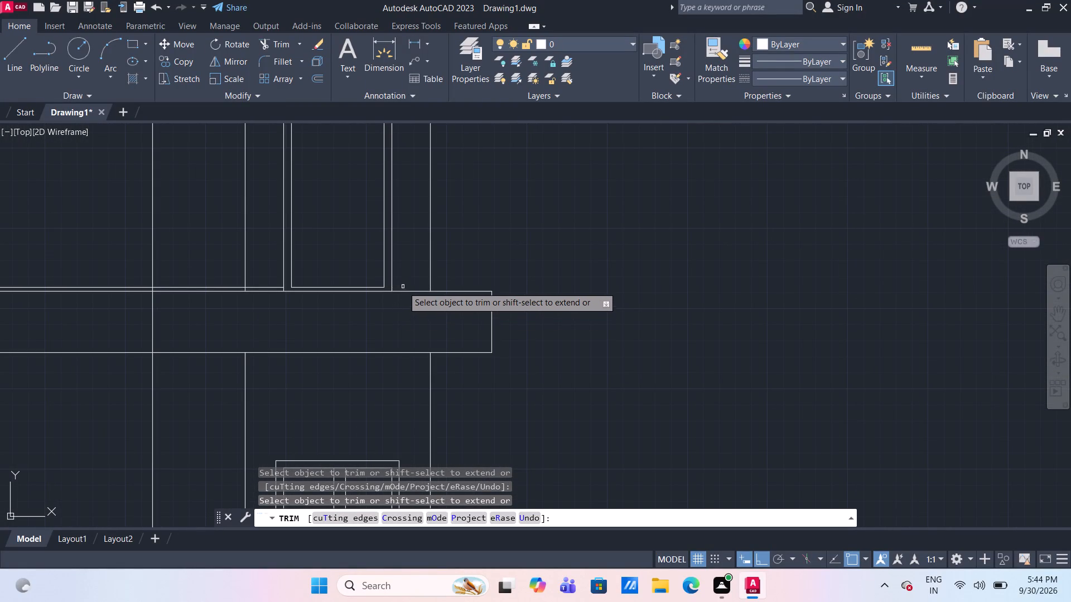
key("Escape")
left_click(234, 288)
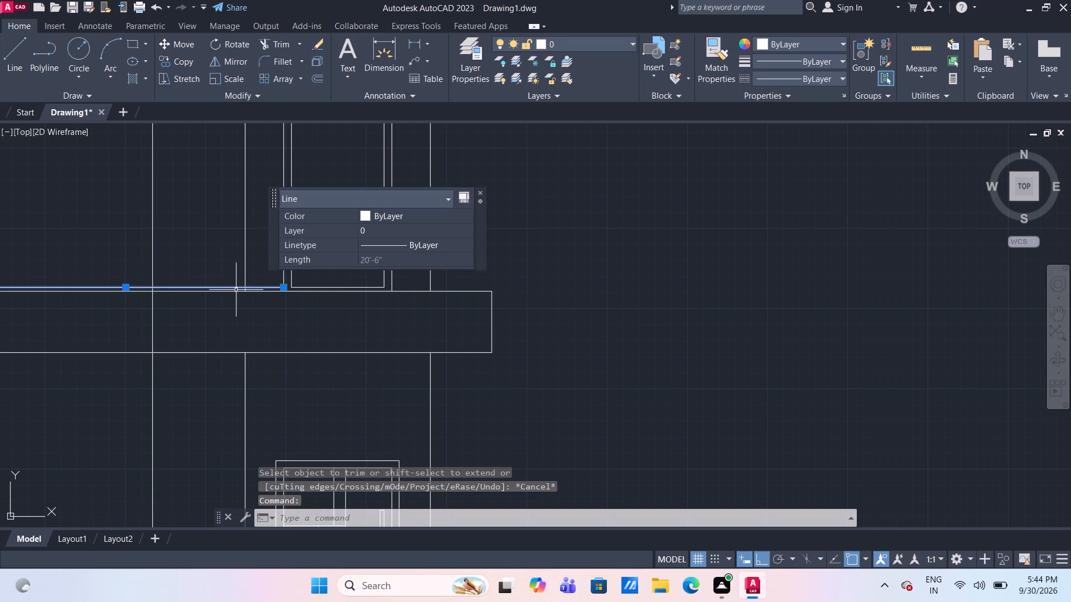
key("Delete")
Trim the crossing inner frame lines at the upper opening's two top corners.
scroll(264, 302, "down", 2)
middle_click_drag(273, 311, 305, 309)
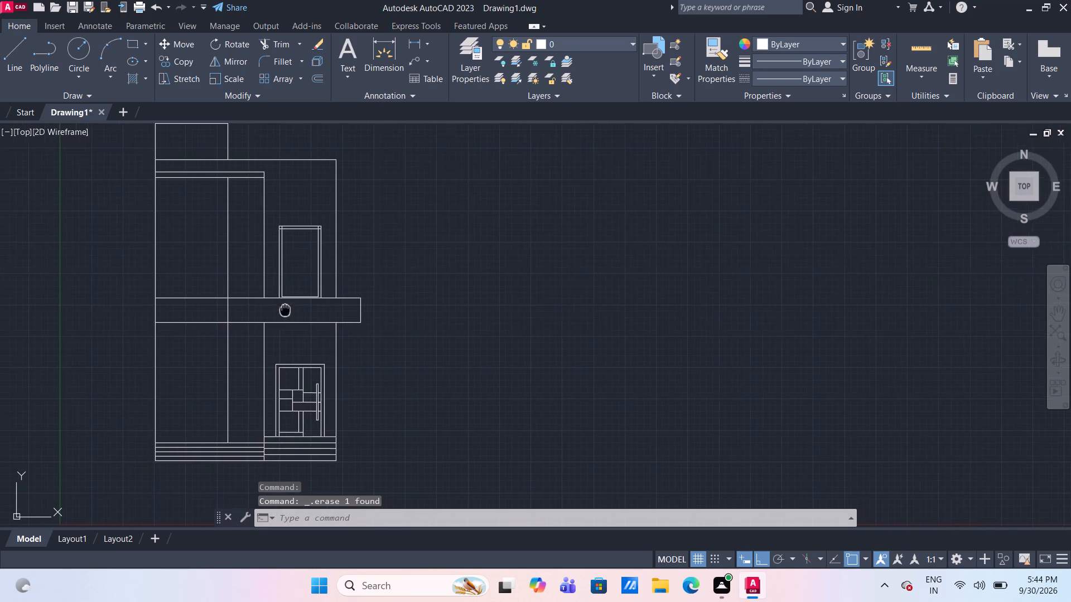
middle_click_drag(305, 309, 331, 308)
scroll(358, 249, "up", 3)
middle_click_drag(341, 195, 320, 333)
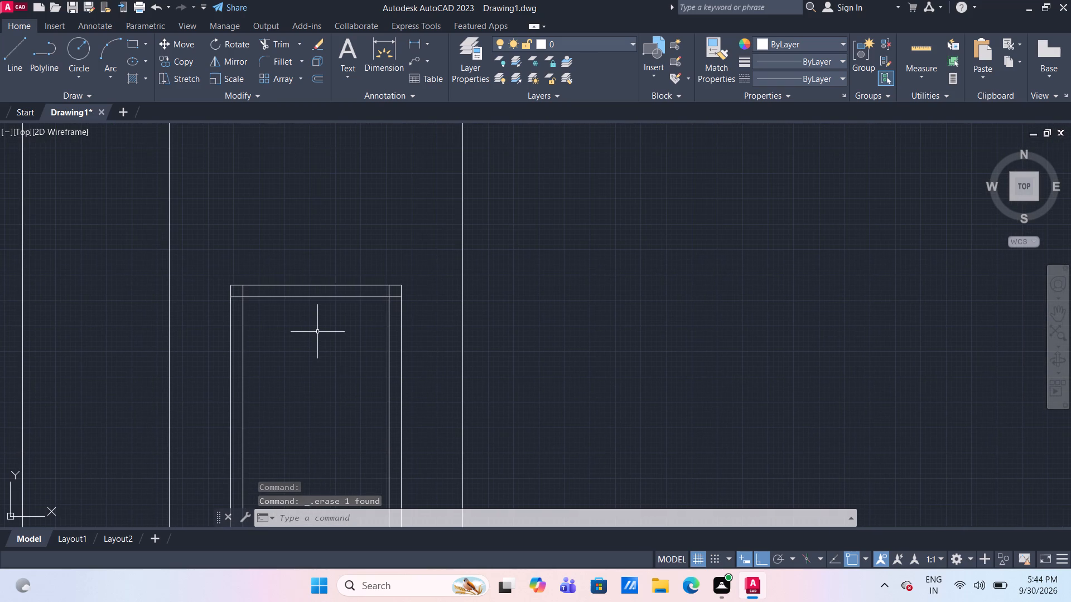
type("TR")
key("Return")
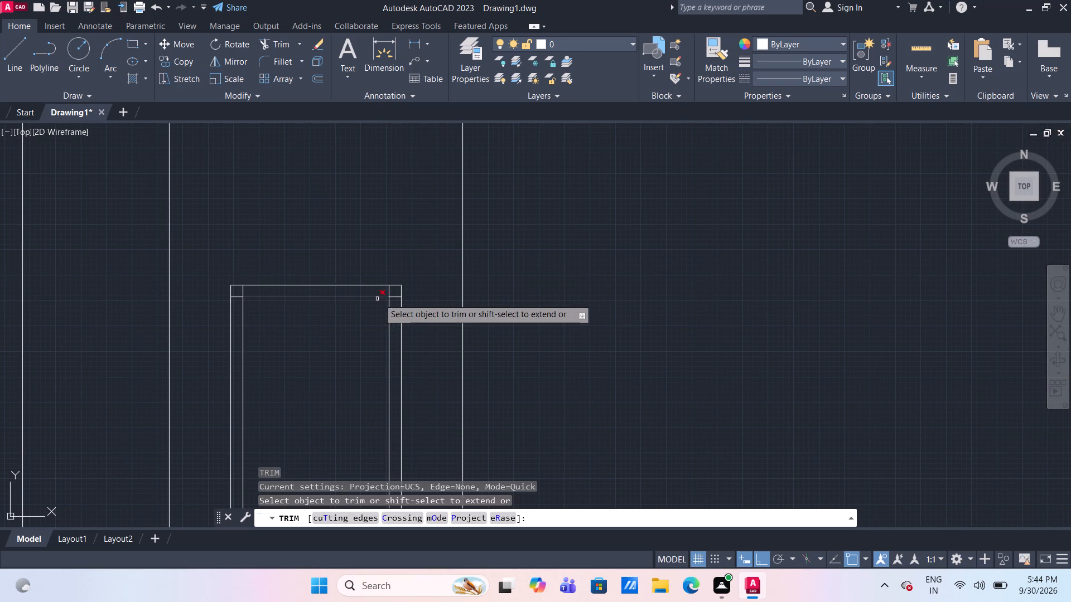
left_click_drag(393, 299, 391, 294)
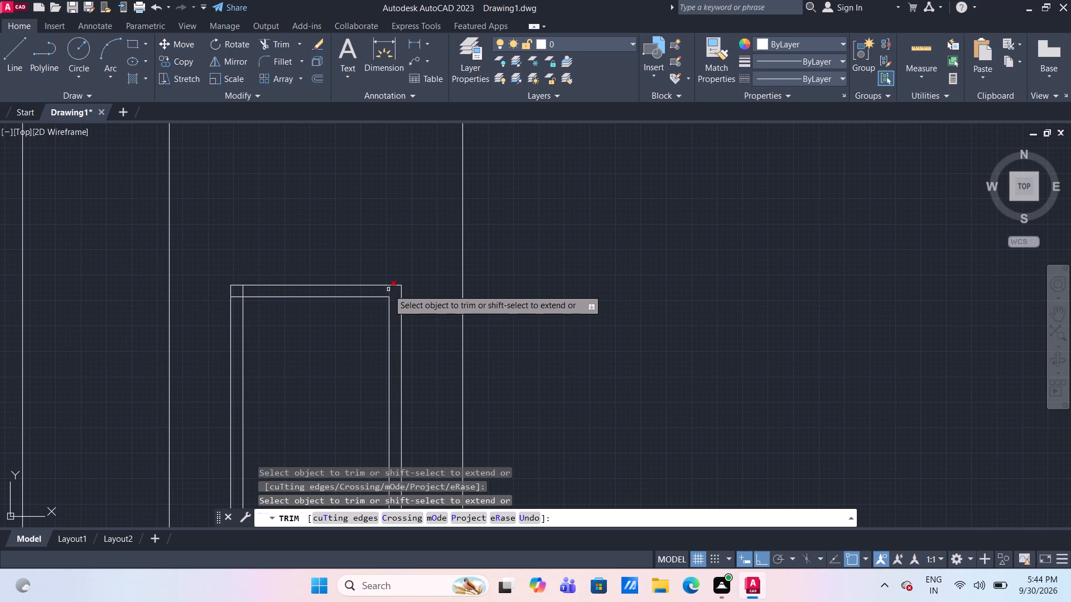
left_click(388, 289)
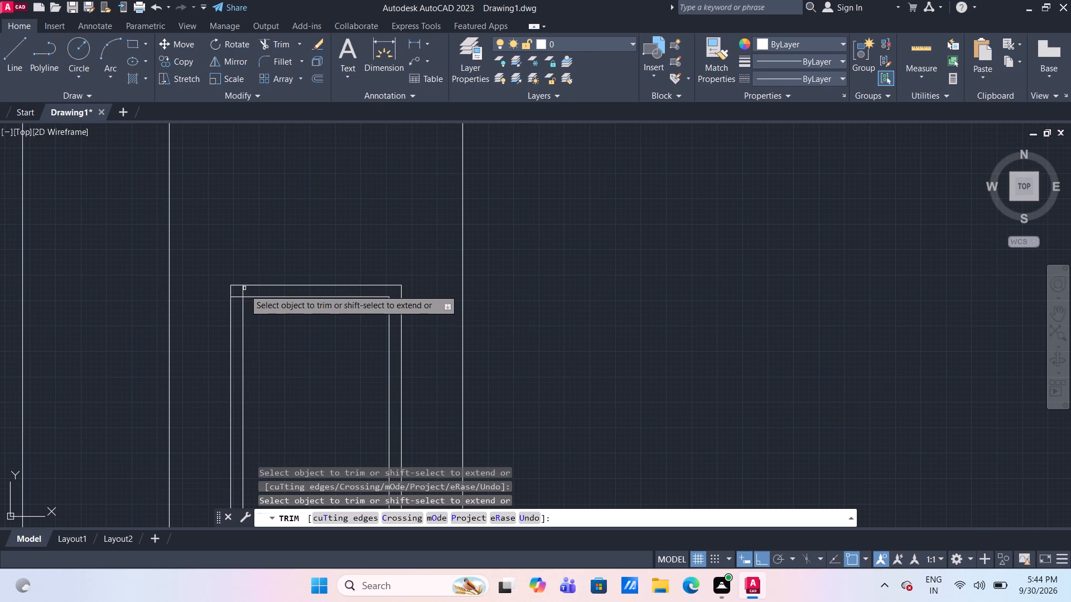
left_click(243, 289)
left_click(238, 297)
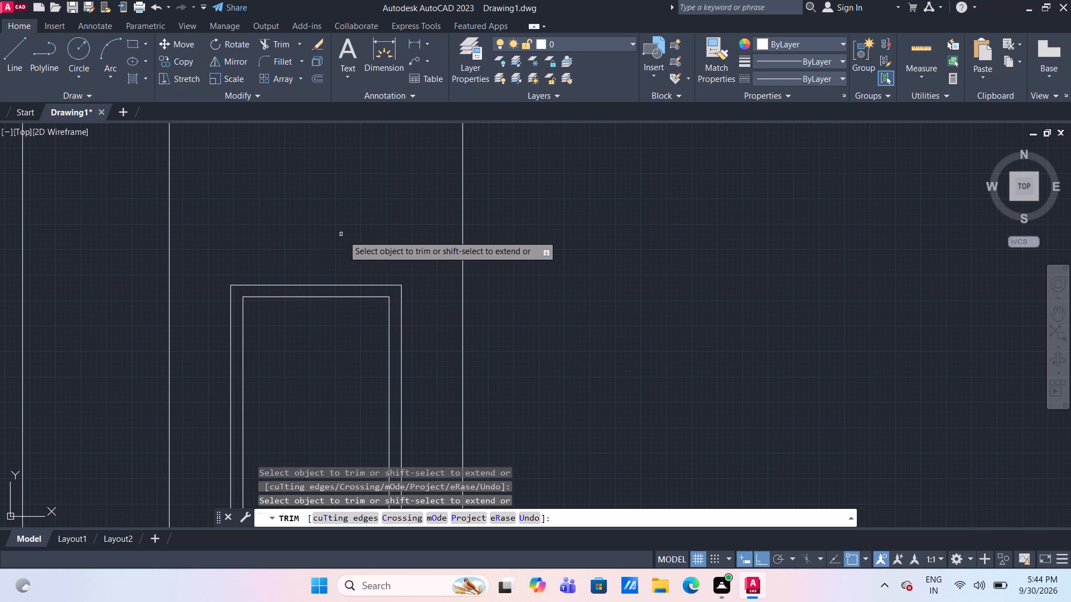
key("Escape")
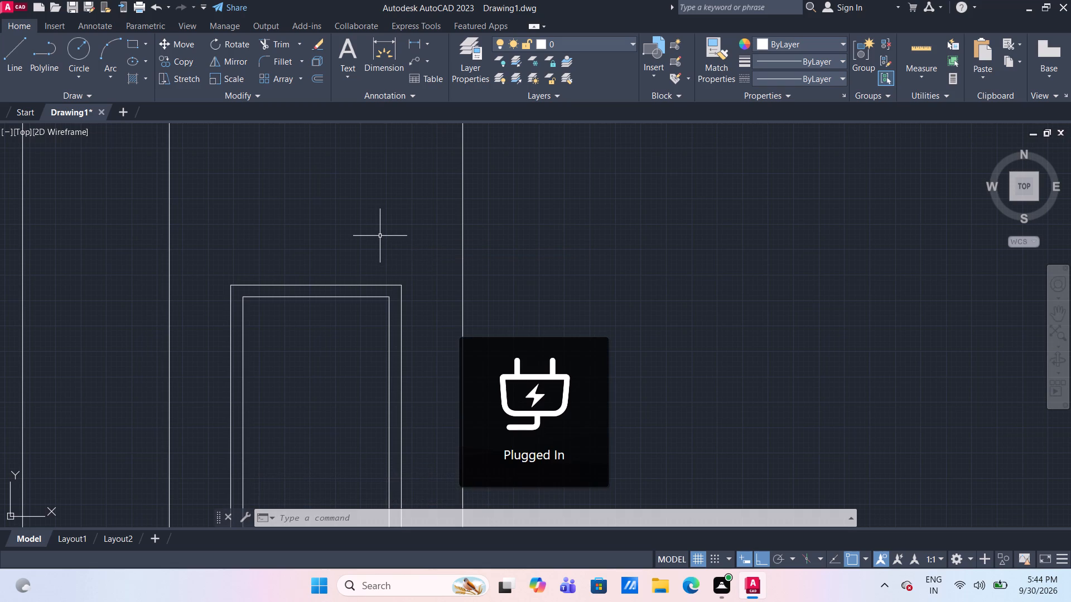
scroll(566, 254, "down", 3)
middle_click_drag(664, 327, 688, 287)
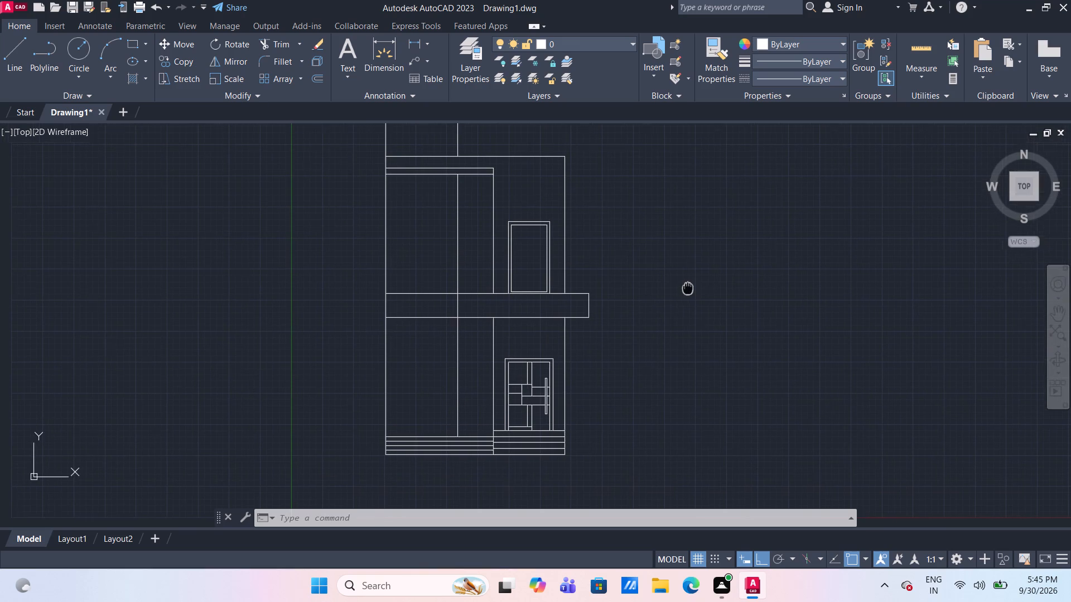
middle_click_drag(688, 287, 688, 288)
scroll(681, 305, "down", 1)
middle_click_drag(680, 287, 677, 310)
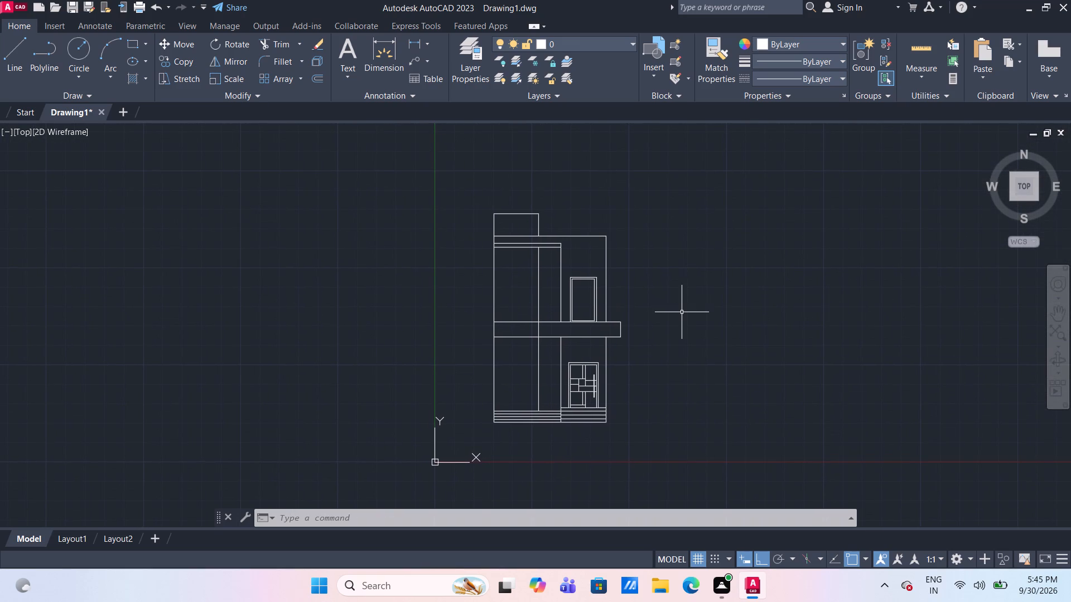
Offset the upper opening's inner right side line 2' inward, and that copy another 2', dividing the opening into three vertical panels.
scroll(644, 300, "up", 2)
scroll(437, 343, "up", 1)
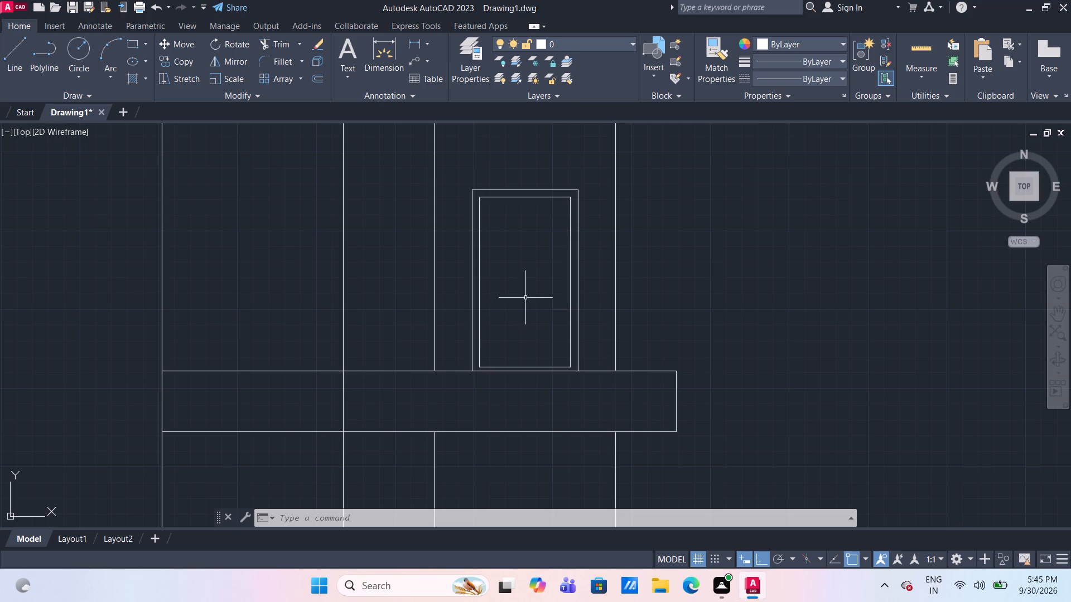
middle_click_drag(517, 298, 483, 289)
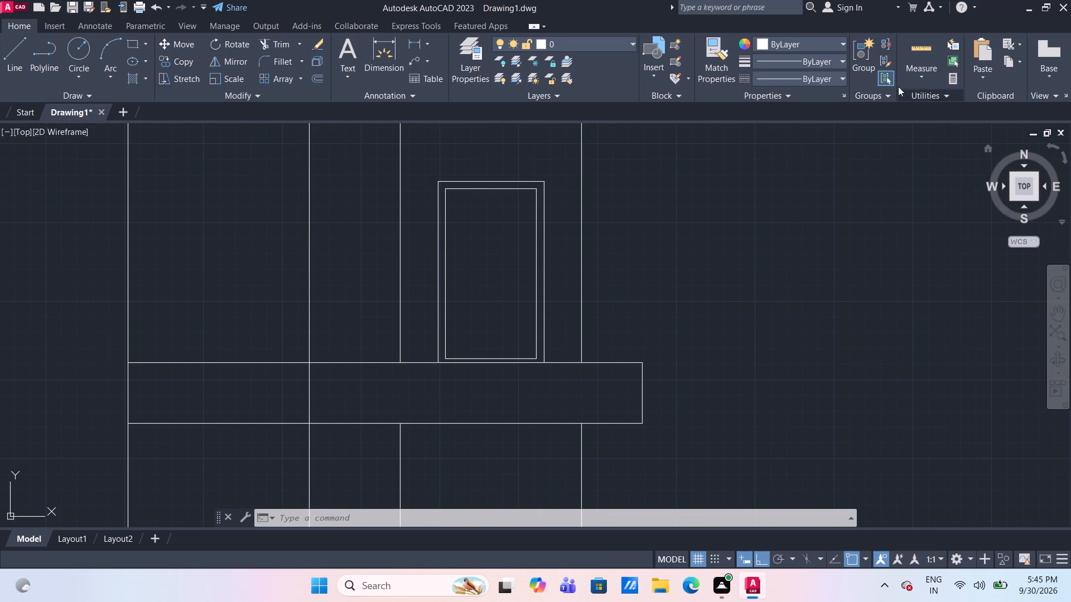
left_click(921, 48)
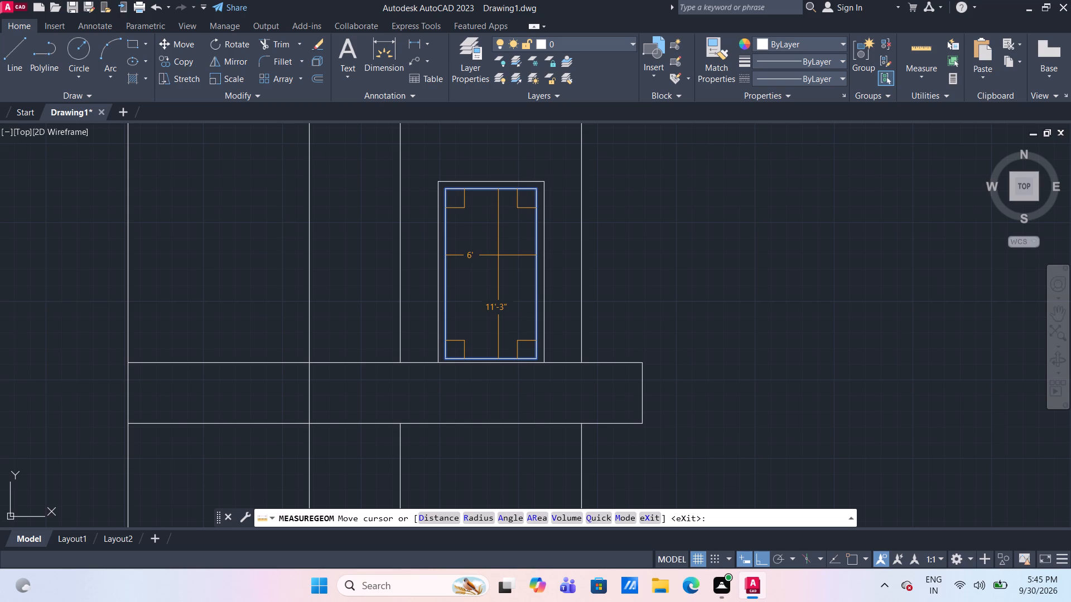
key("Escape")
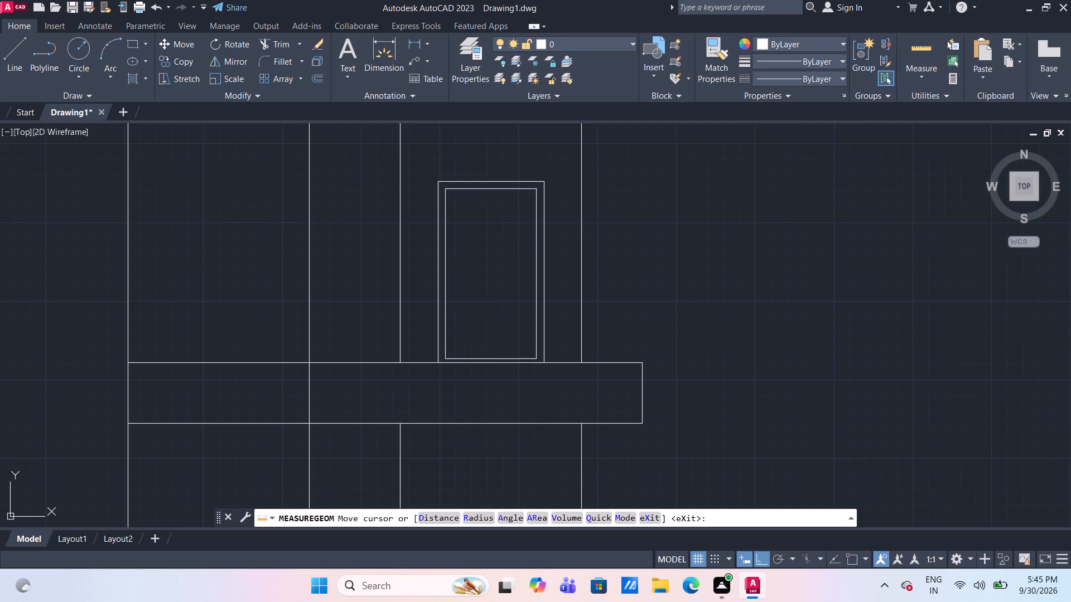
key("o")
key("Return")
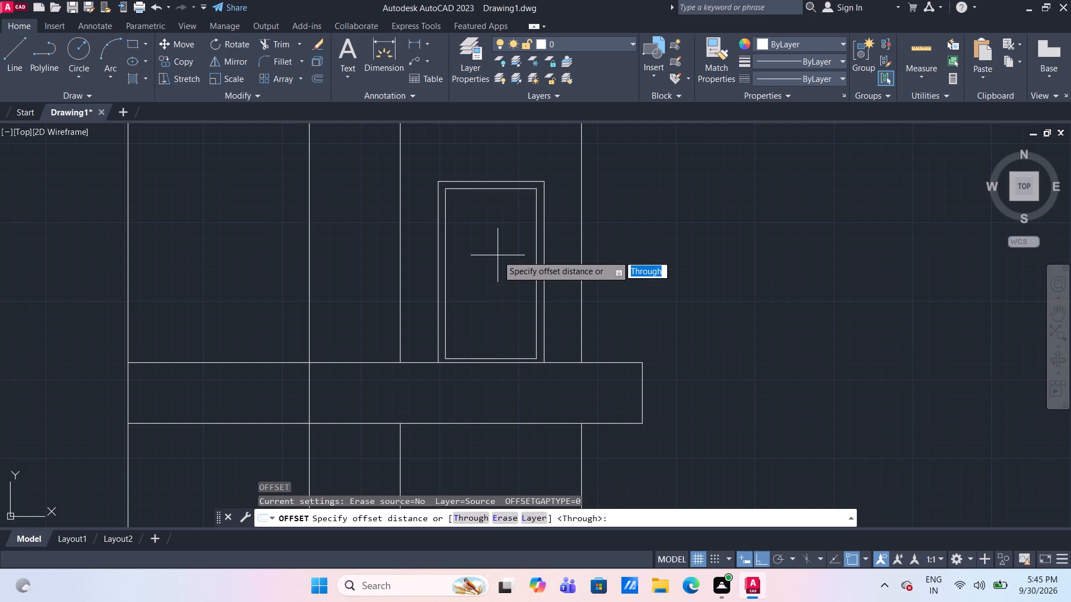
key("Return")
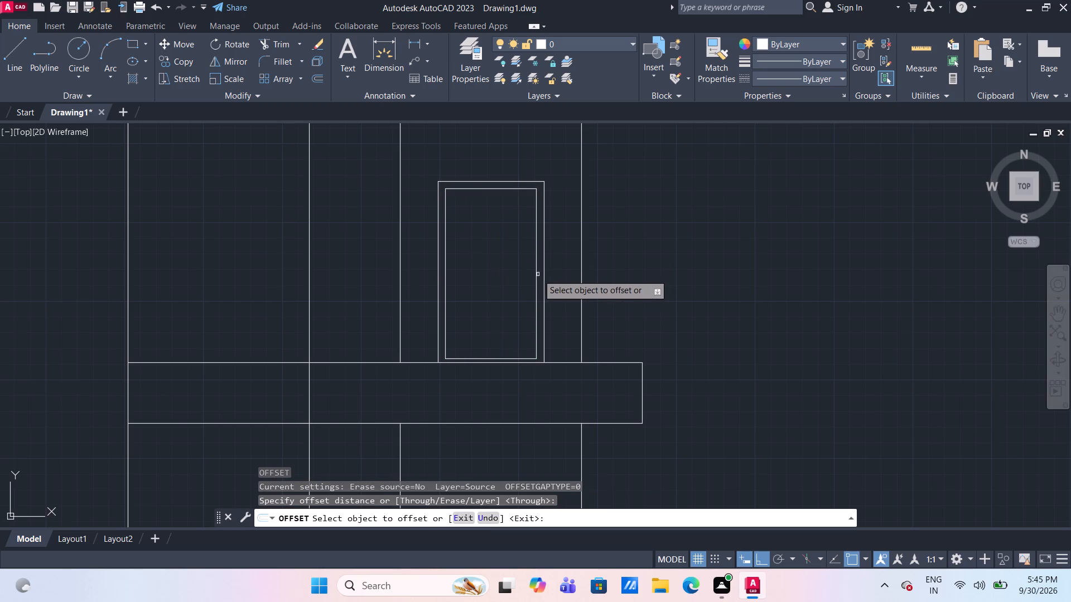
left_click(537, 274)
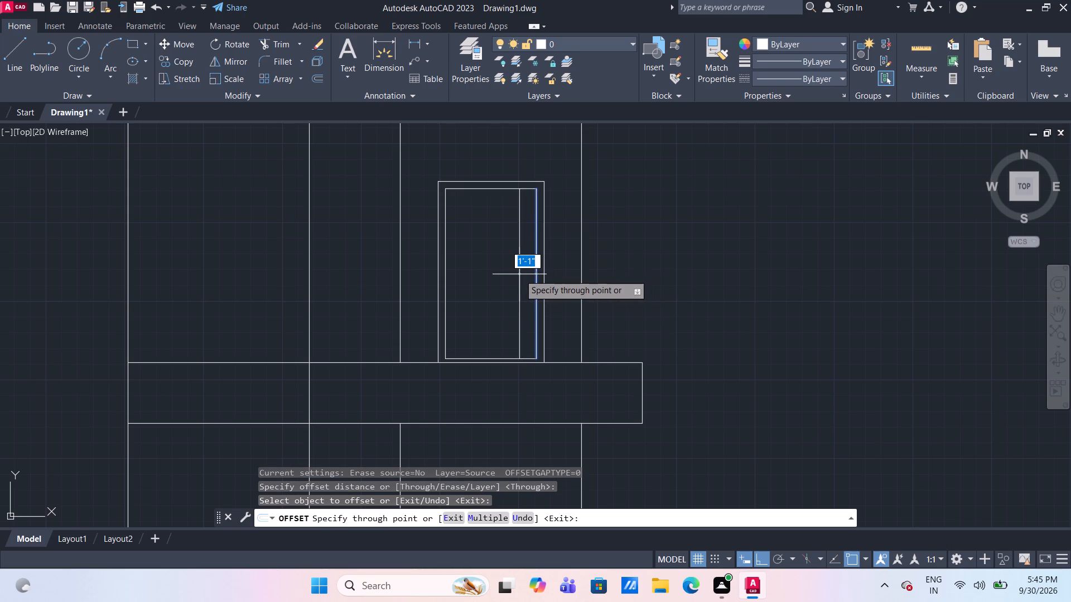
type("2'")
key("Return")
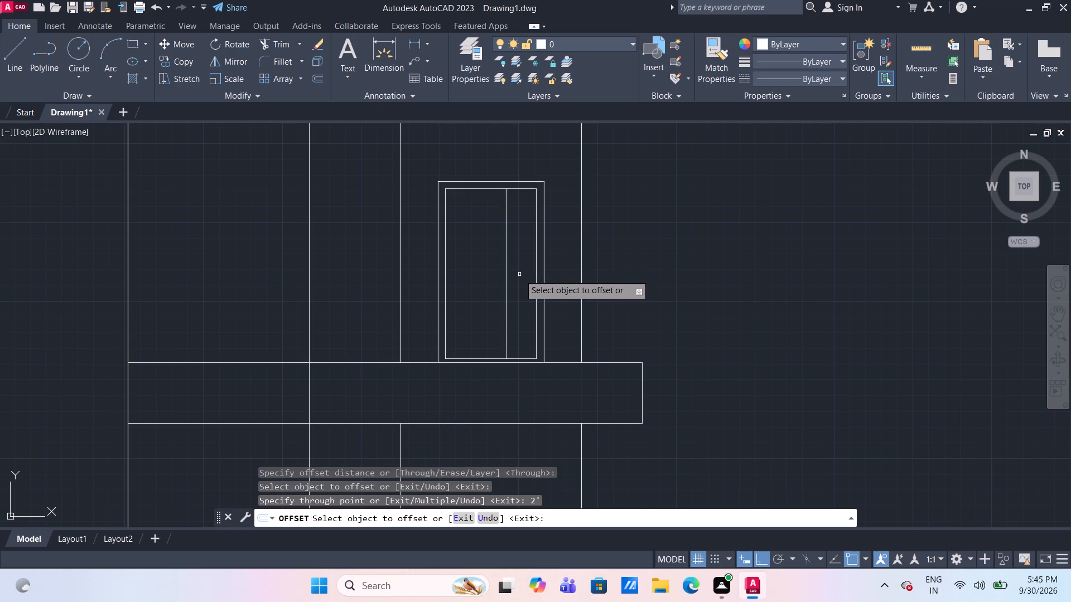
left_click(506, 268)
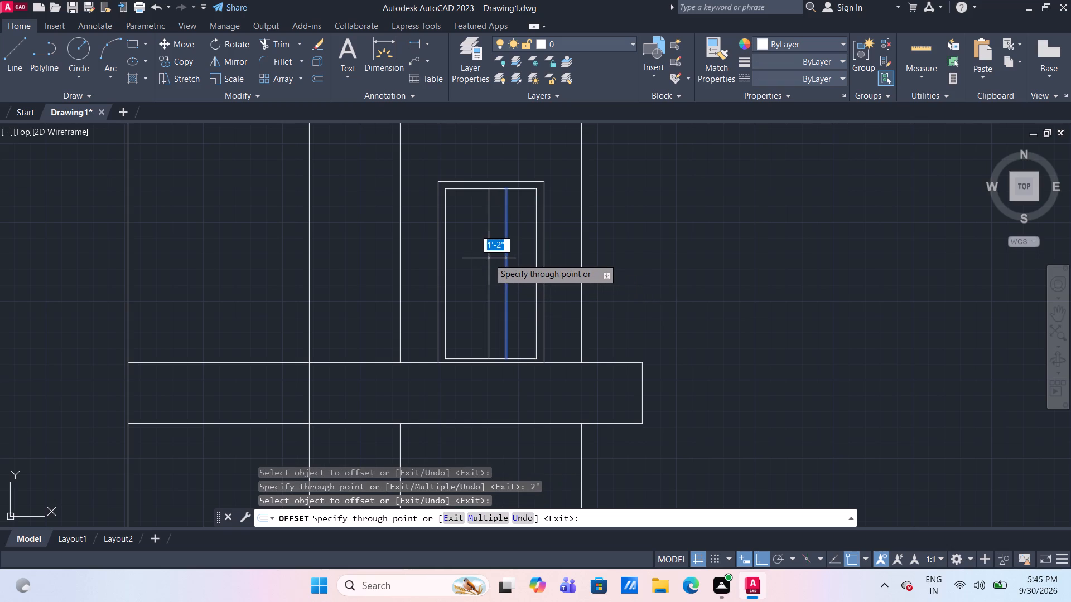
type("2'")
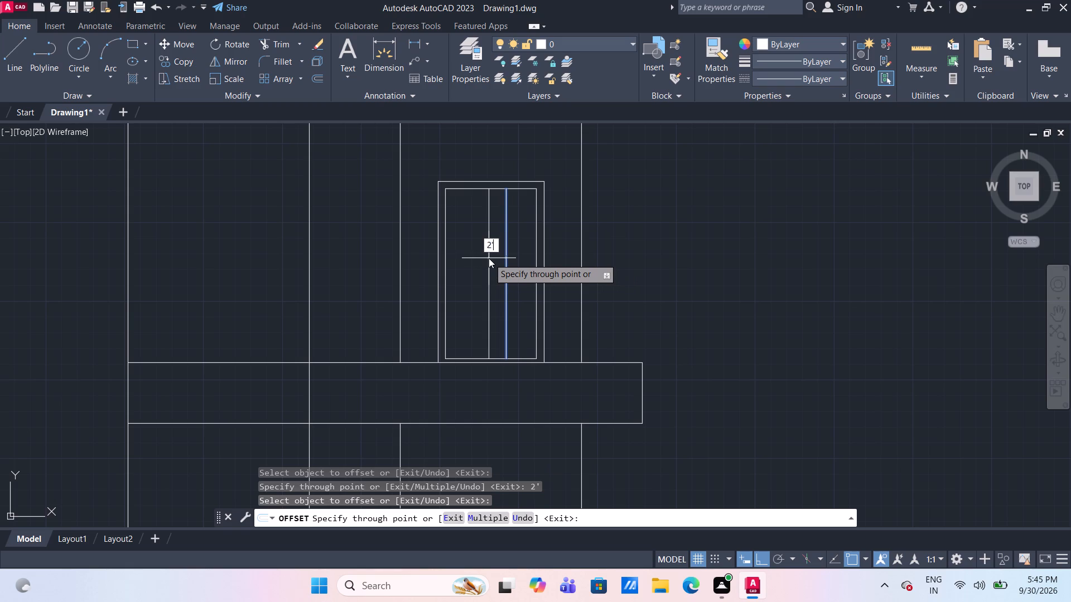
key("Return")
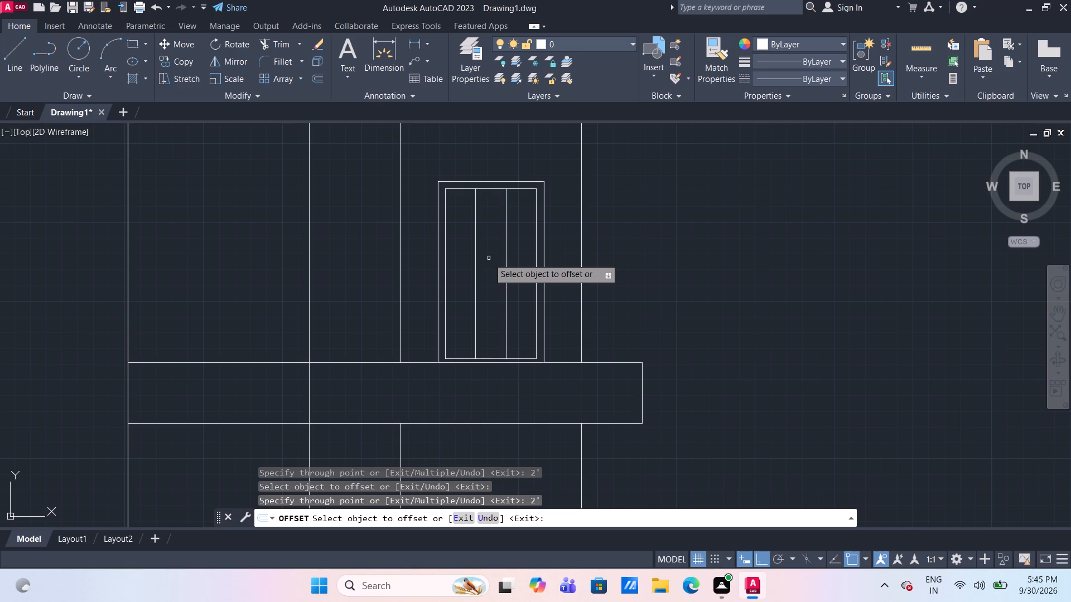
scroll(489, 258, "down", 2)
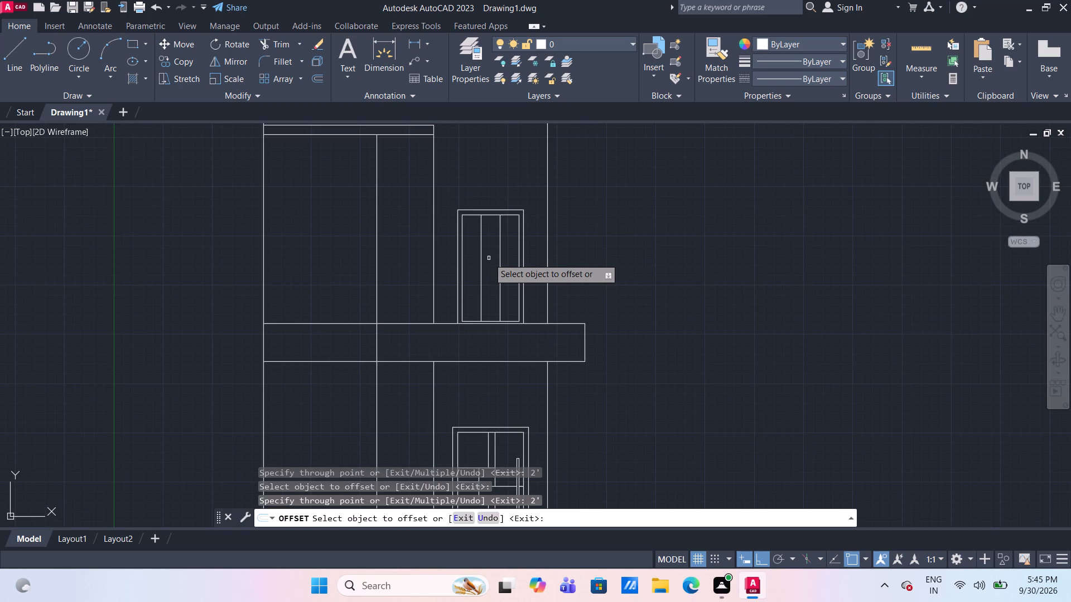
middle_click_drag(611, 277, 610, 239)
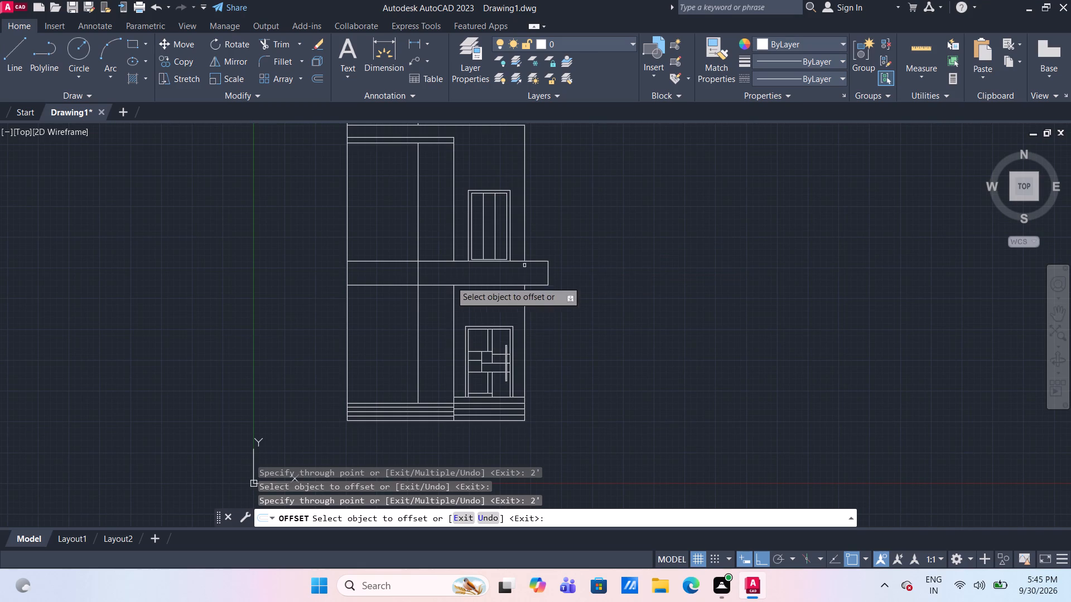
key("Escape")
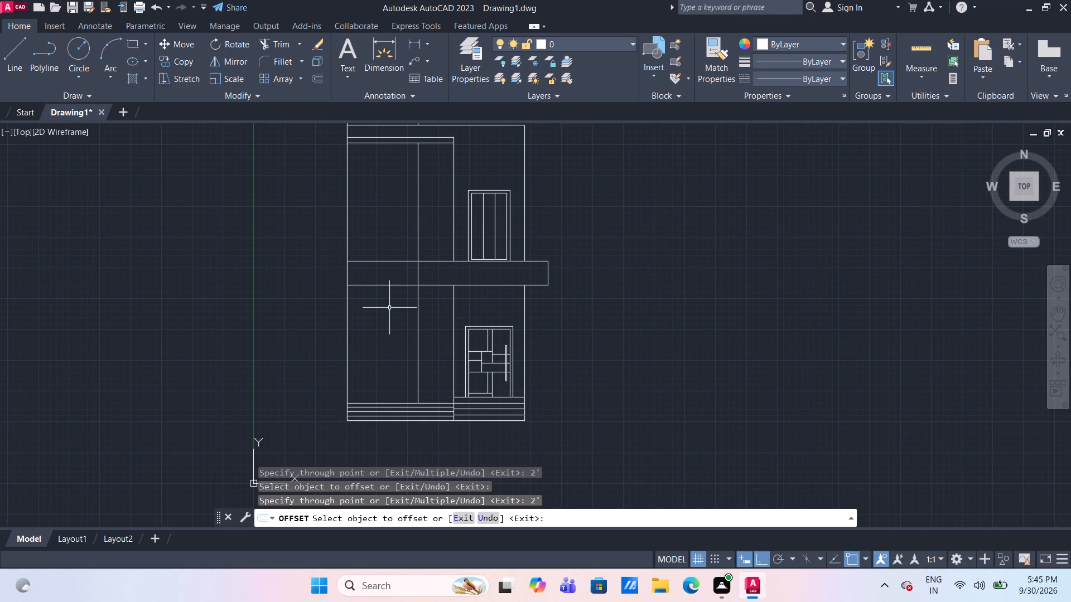
Trim the projecting band's top and bottom lines where they cross the building's left column.
type("TR")
key("Return")
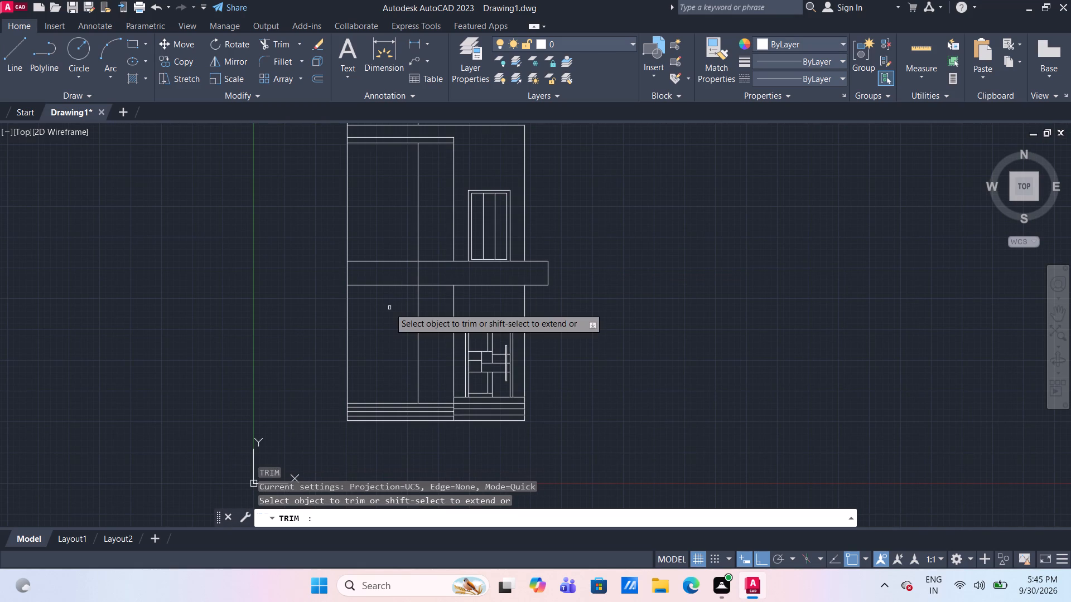
left_click(389, 308)
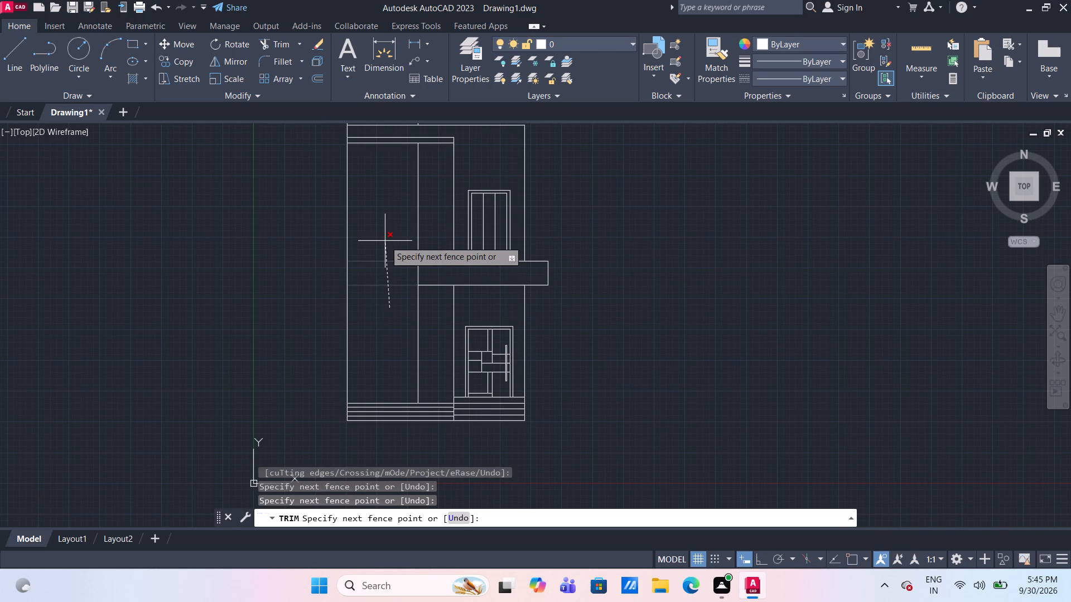
left_click(385, 241)
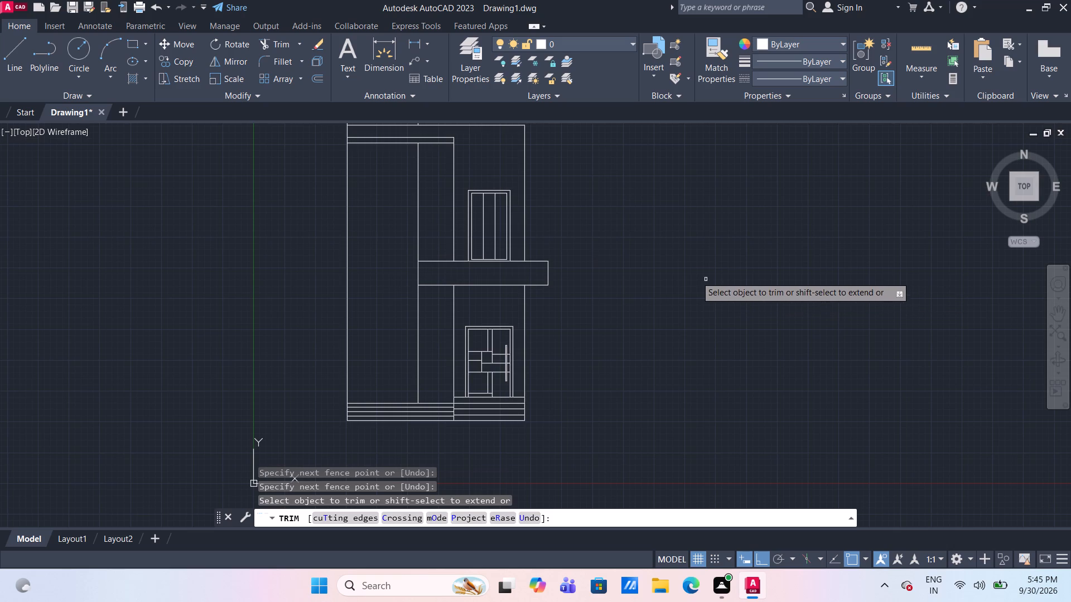
scroll(605, 261, "up", 1)
middle_click_drag(606, 267, 605, 265)
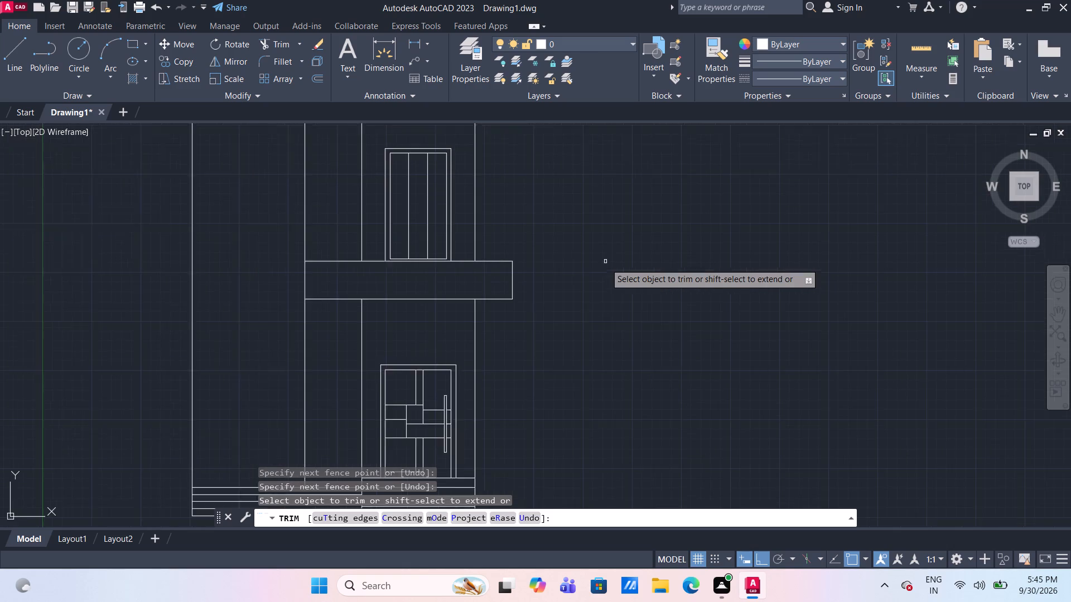
middle_click_drag(605, 265, 613, 303)
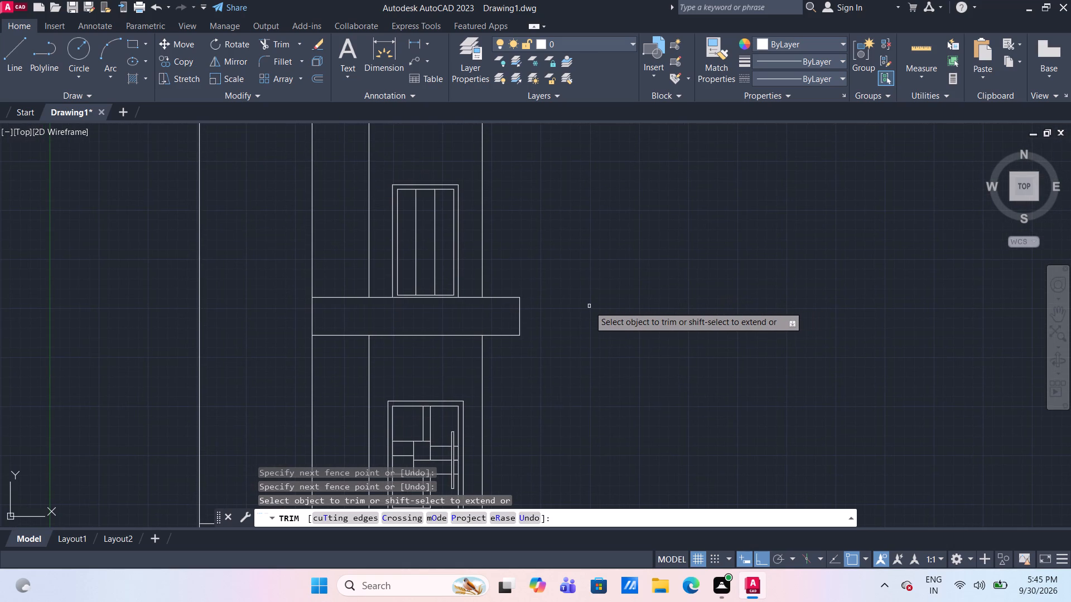
key("Escape")
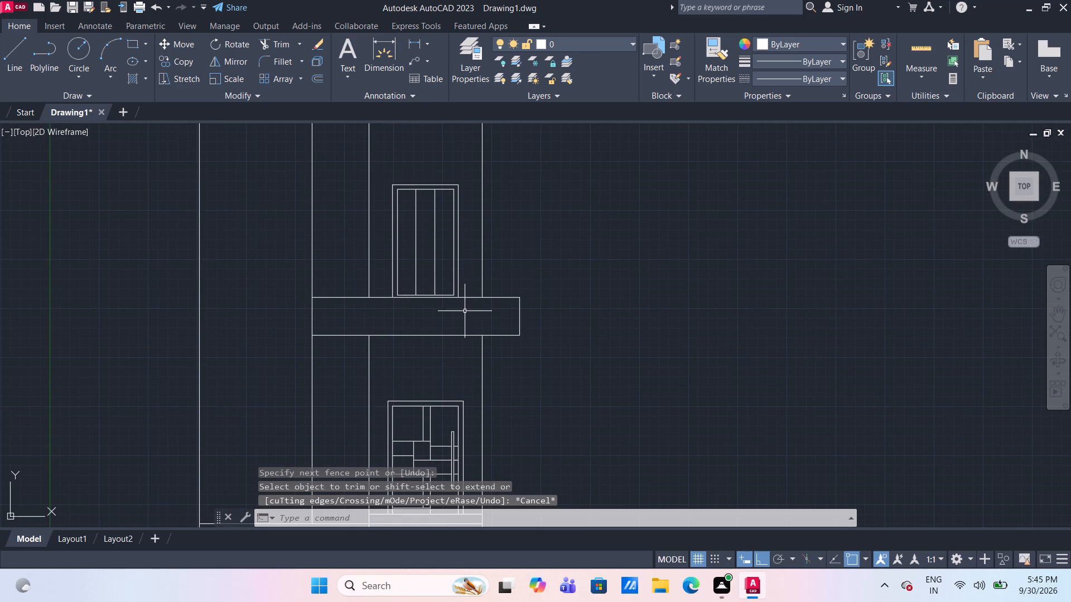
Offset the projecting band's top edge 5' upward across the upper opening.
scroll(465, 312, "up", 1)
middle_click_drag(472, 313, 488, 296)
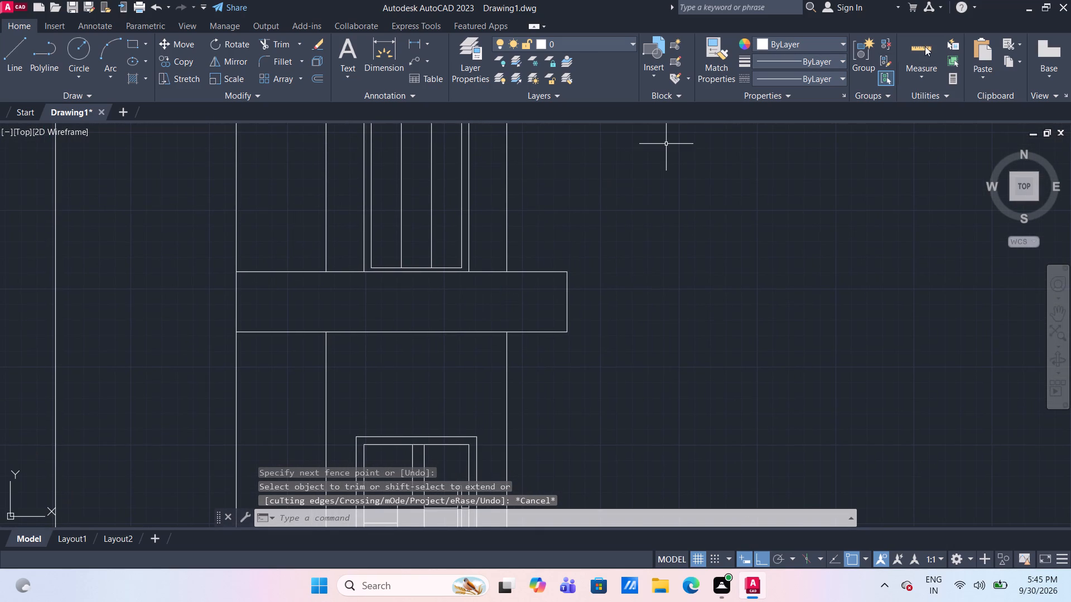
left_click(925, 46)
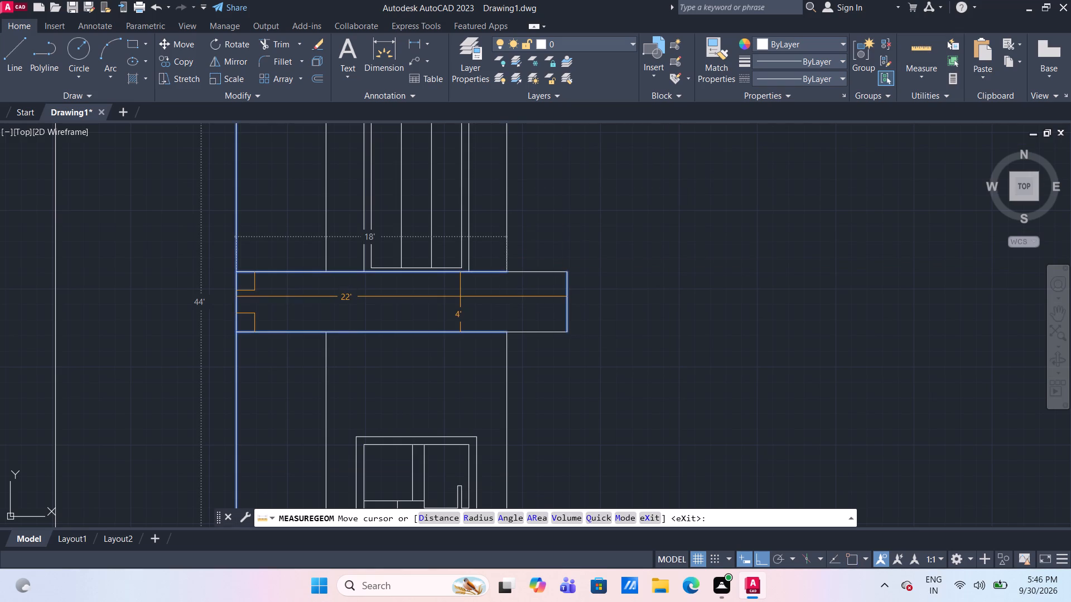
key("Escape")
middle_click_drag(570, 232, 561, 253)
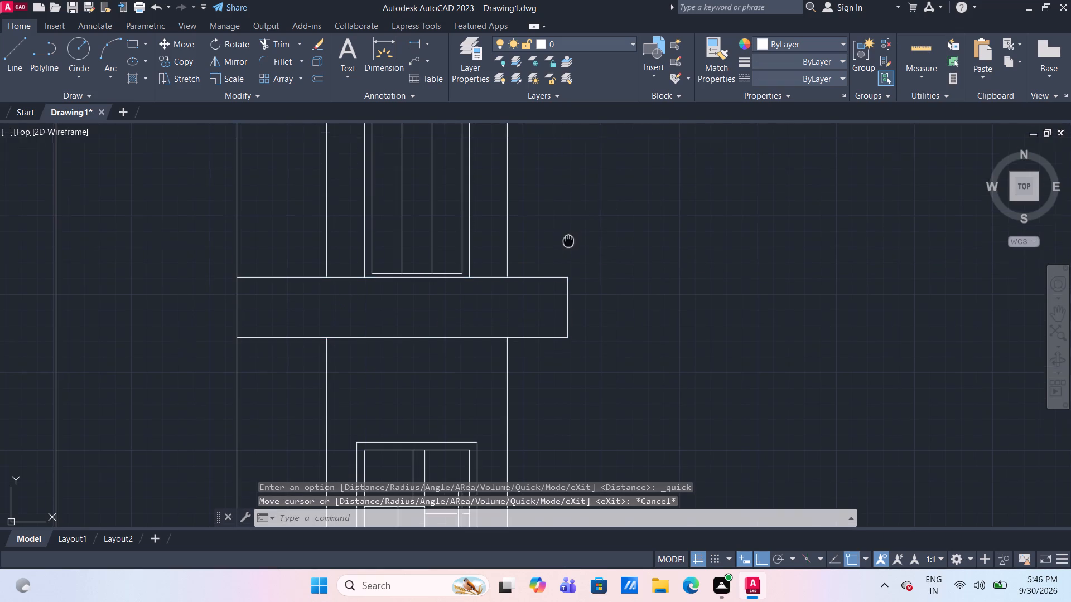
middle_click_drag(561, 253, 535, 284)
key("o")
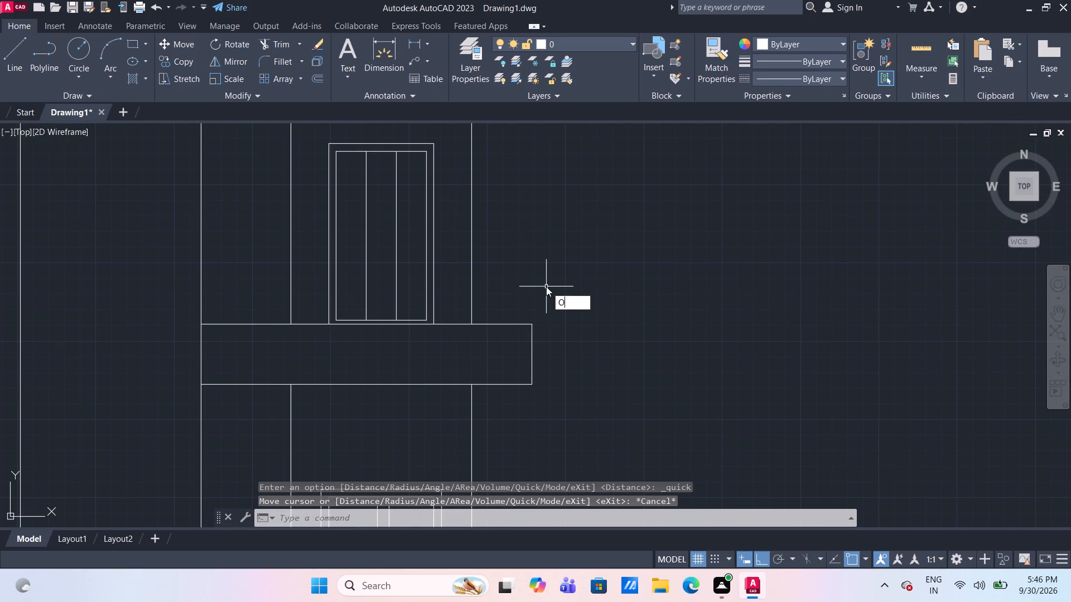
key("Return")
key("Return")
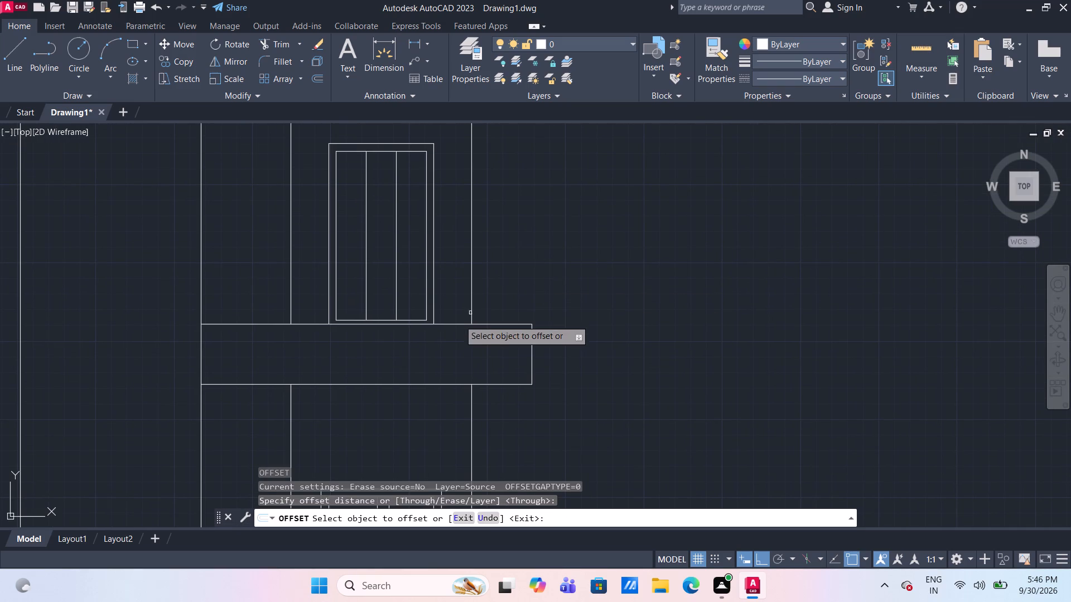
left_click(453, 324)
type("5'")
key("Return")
Offset the projecting band's top edge 4'6" upward across the upper opening.
scroll(454, 281, "down", 3)
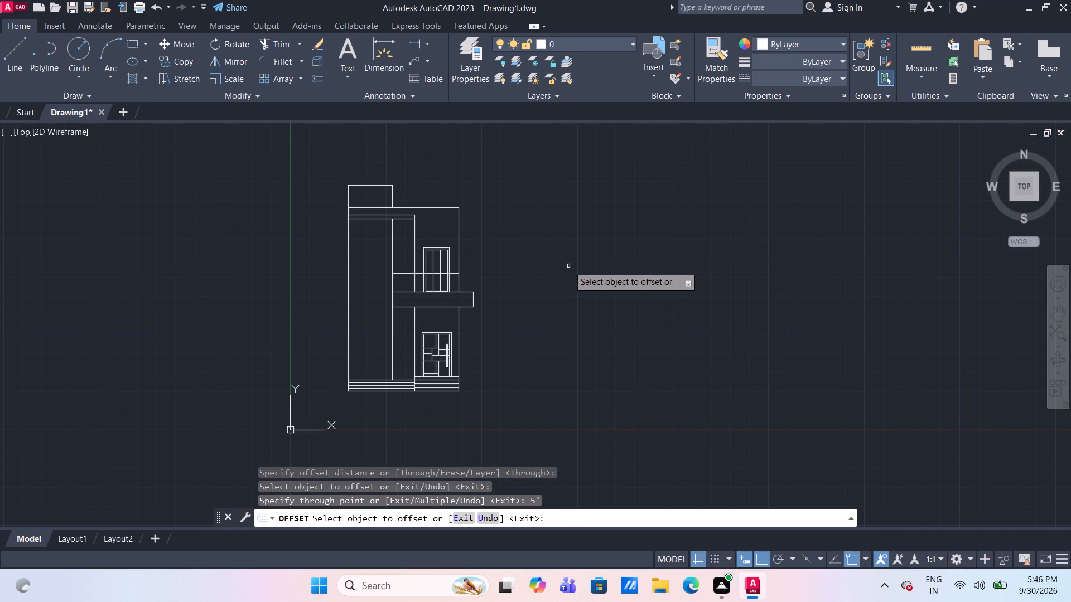
scroll(446, 264, "up", 2)
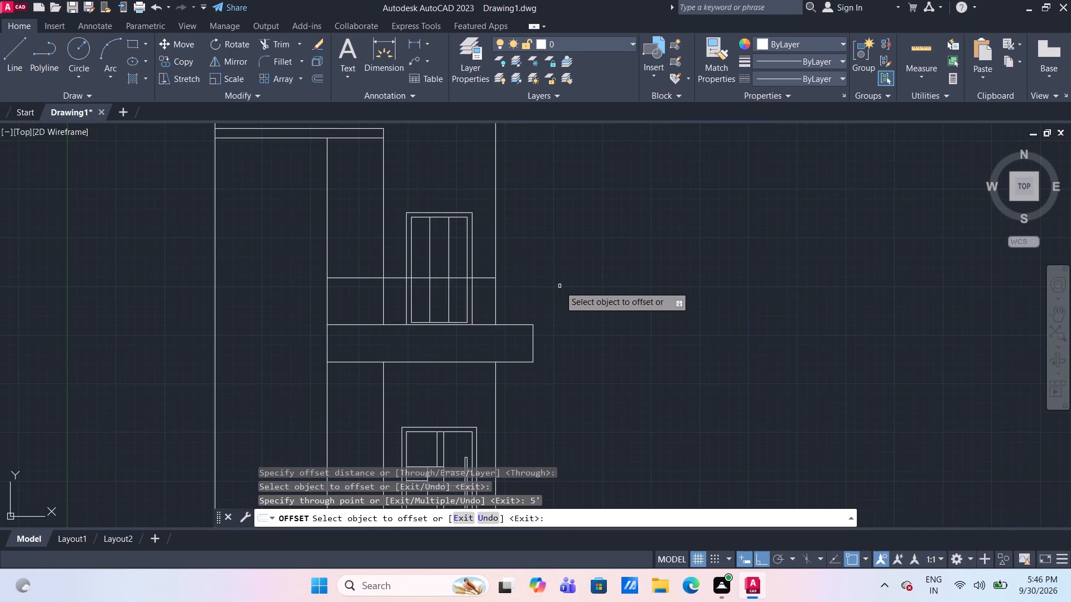
left_click(484, 325)
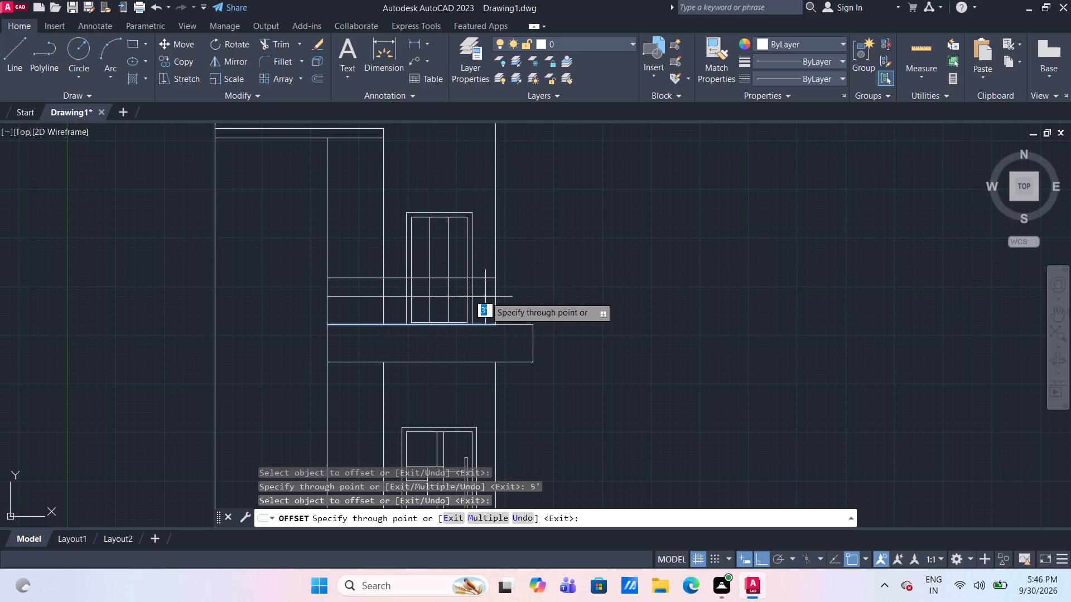
type("4'6\"")
key("Return")
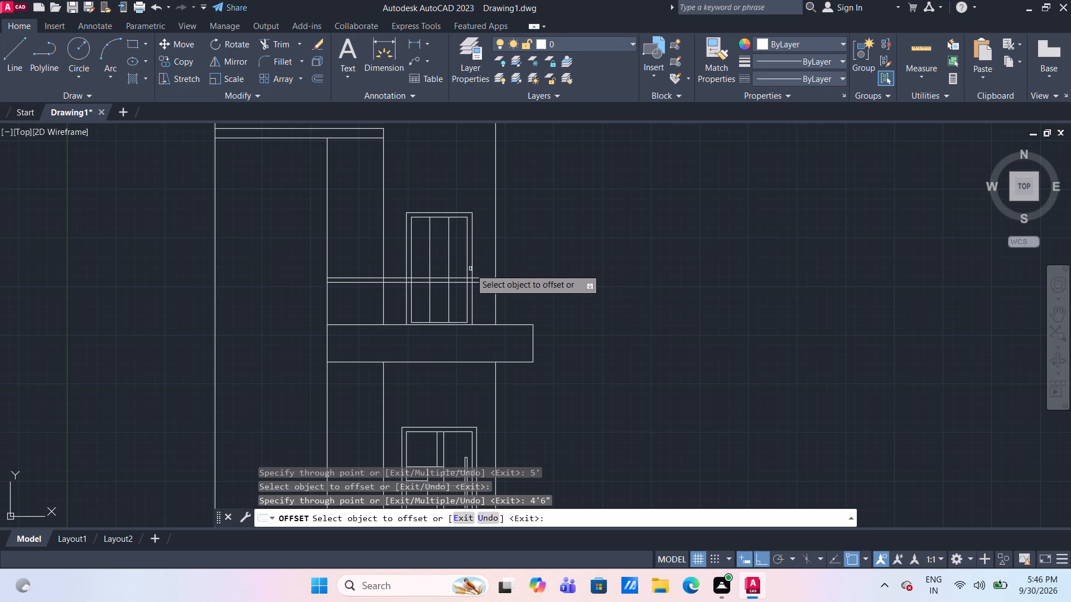
key("Escape")
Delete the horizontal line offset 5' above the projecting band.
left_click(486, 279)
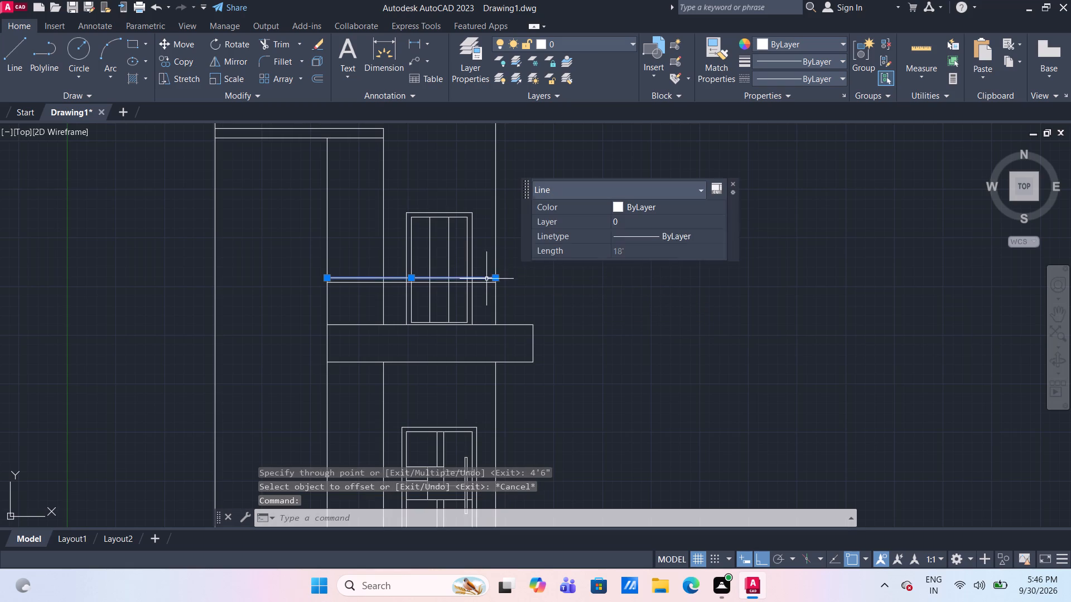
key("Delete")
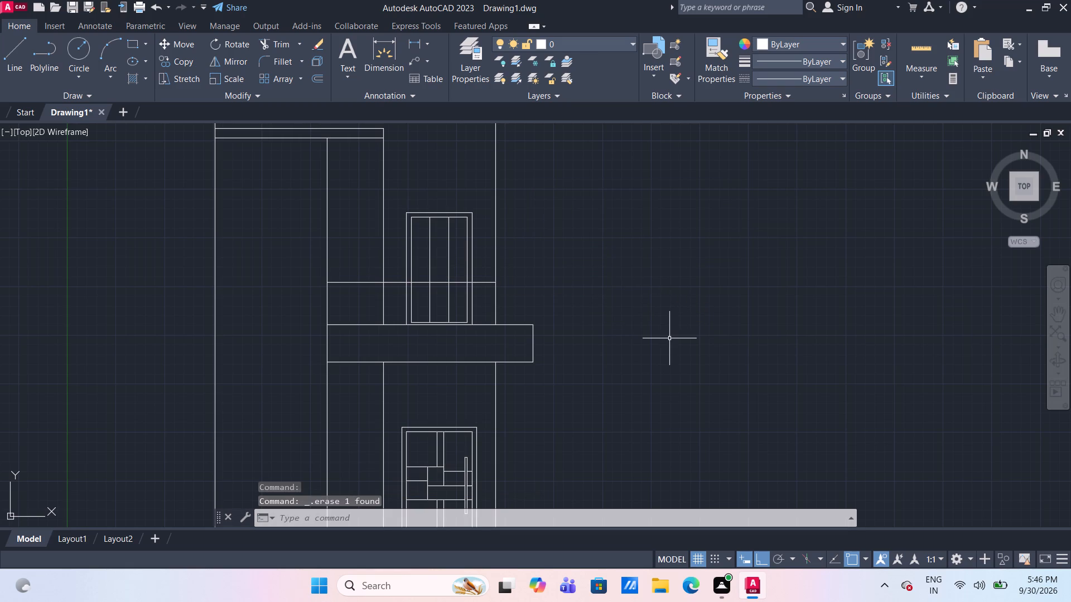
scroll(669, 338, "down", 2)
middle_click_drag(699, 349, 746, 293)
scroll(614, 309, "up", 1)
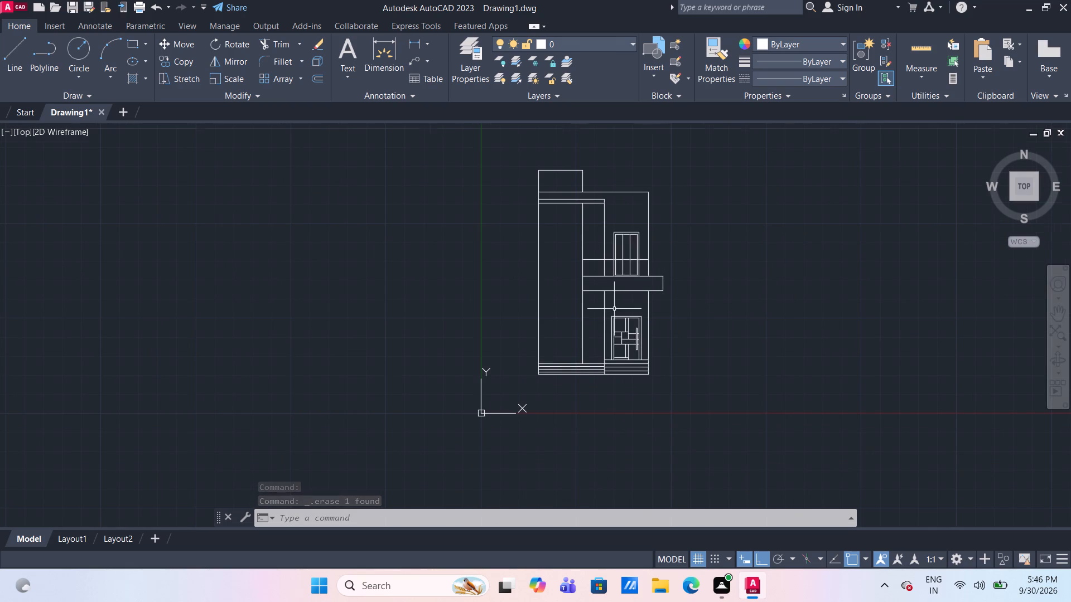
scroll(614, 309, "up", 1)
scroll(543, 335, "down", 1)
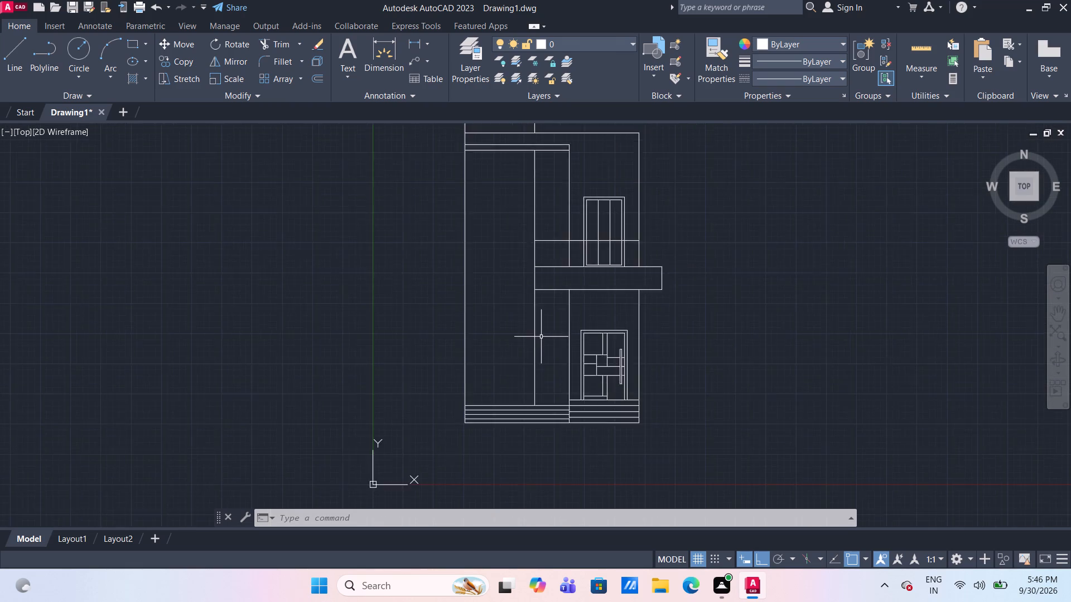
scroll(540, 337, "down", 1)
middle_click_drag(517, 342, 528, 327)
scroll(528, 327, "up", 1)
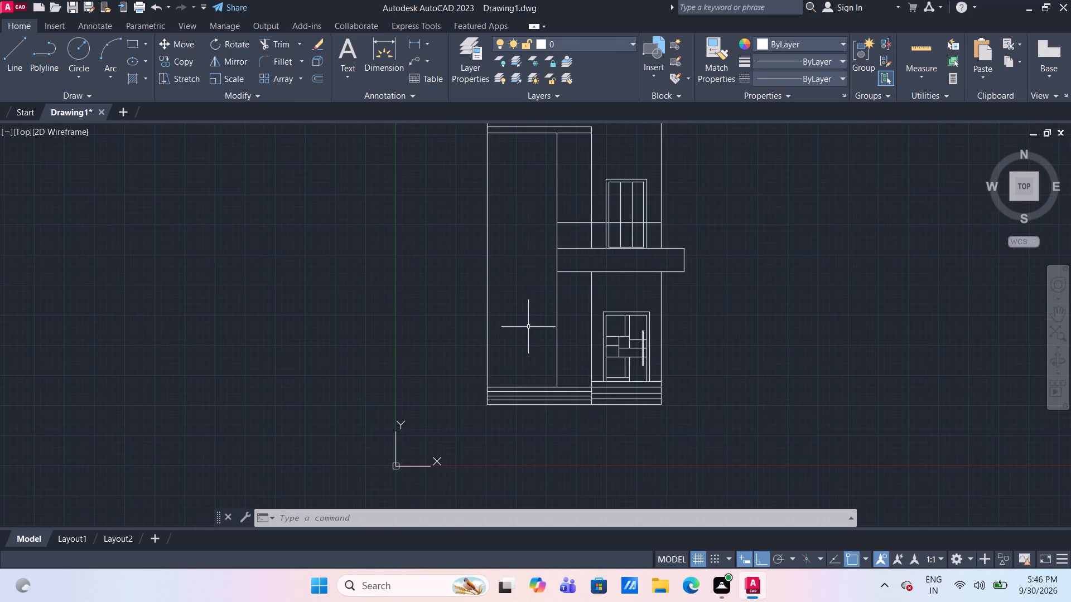
Measure the wall spaces around the ground-floor door and below the projecting band with Quick Measure.
scroll(528, 327, "up", 1)
middle_click_drag(526, 327, 525, 316)
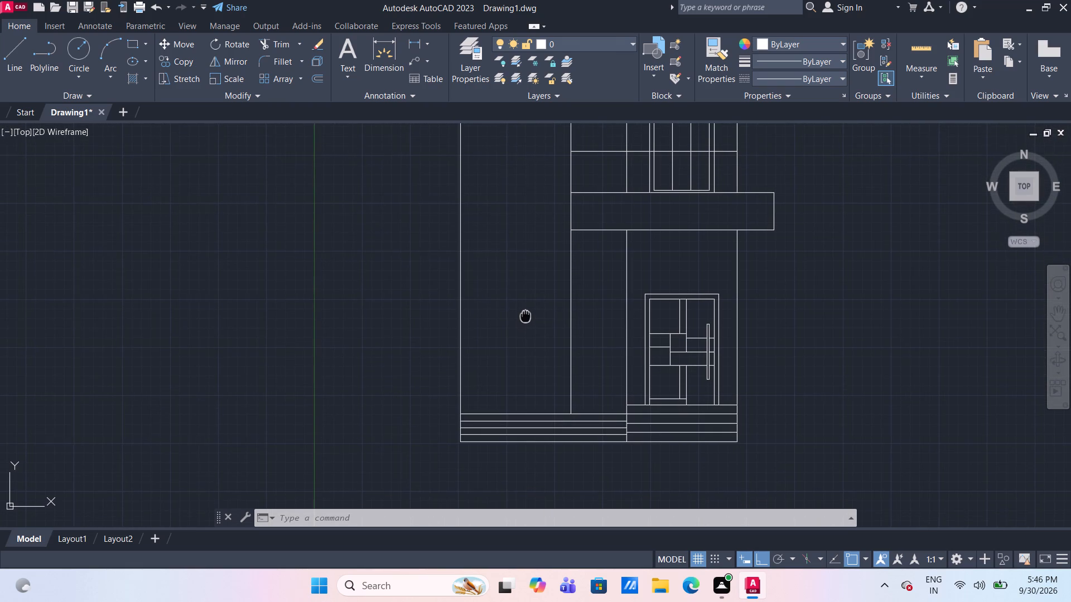
middle_click_drag(525, 316, 525, 308)
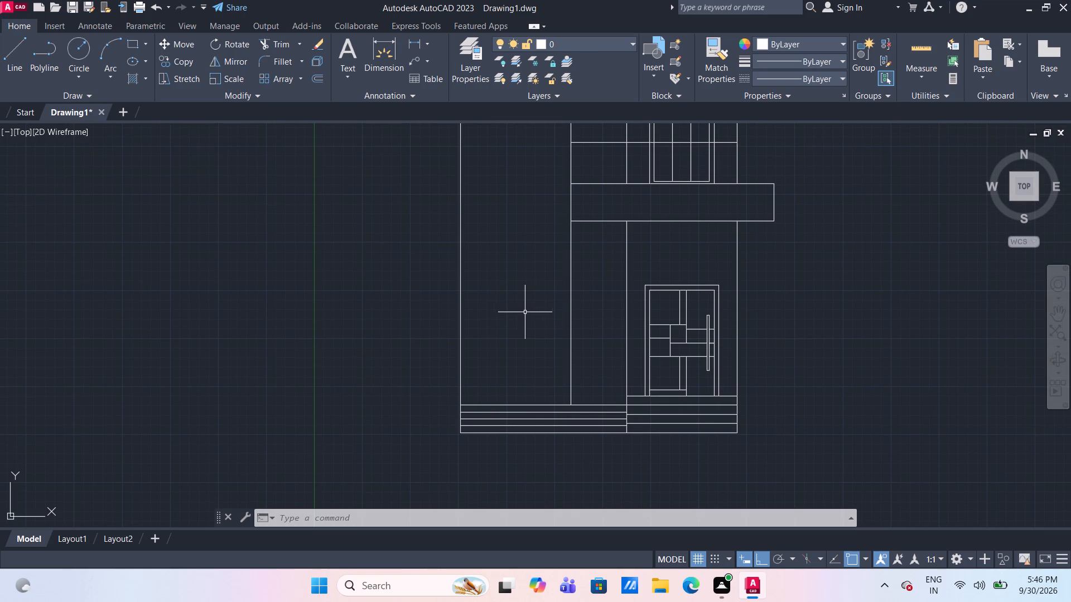
left_click(923, 51)
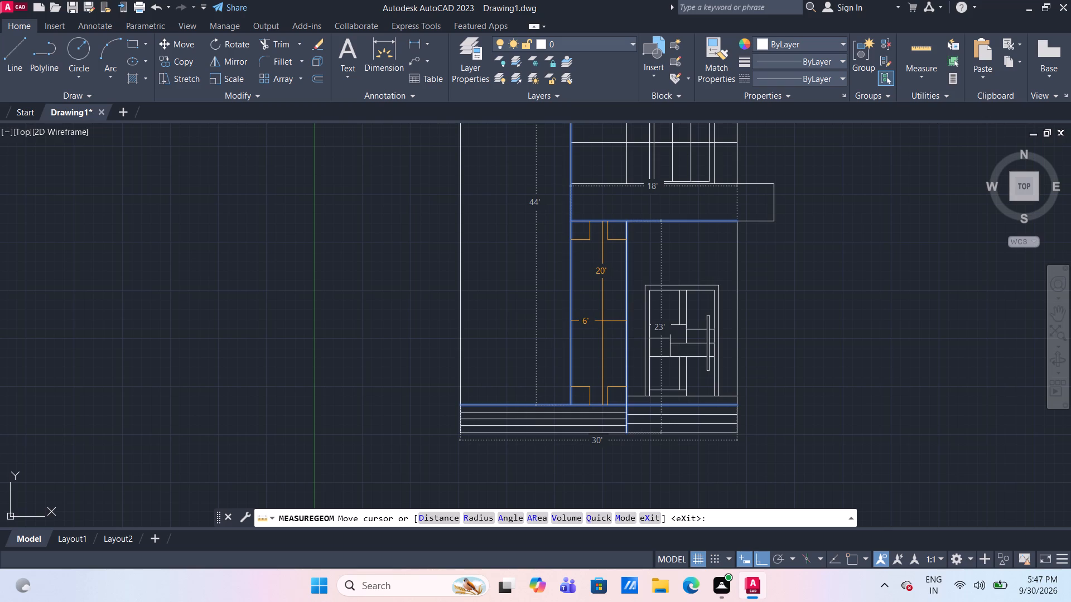
key("Escape")
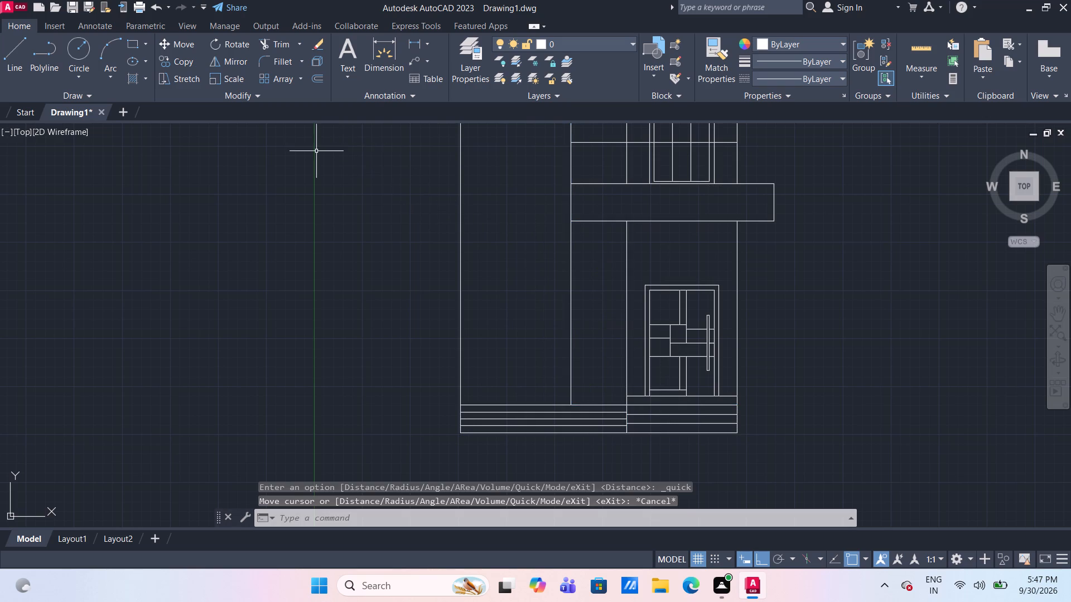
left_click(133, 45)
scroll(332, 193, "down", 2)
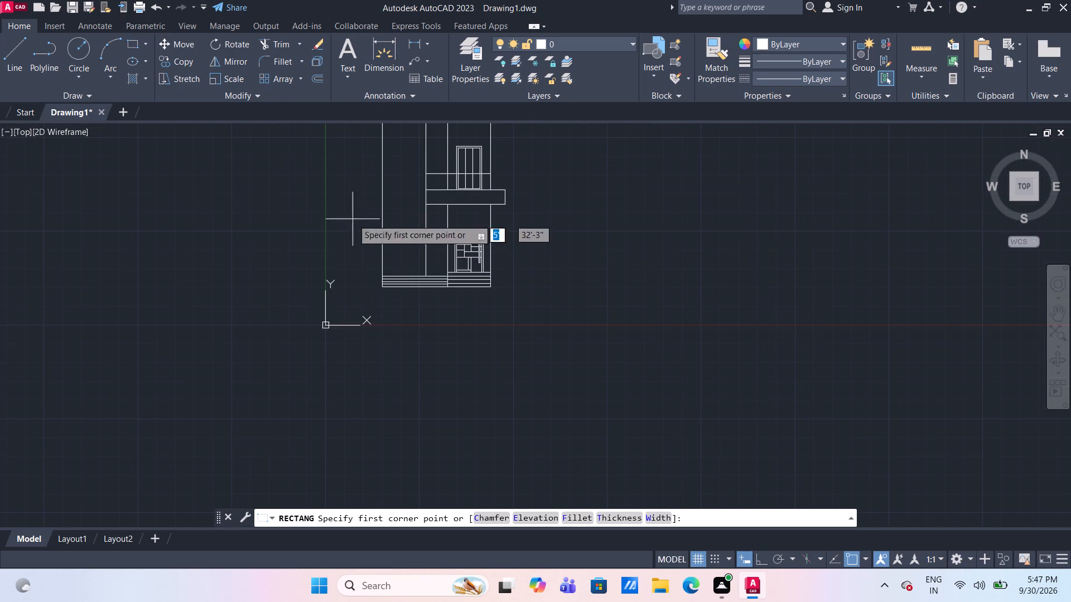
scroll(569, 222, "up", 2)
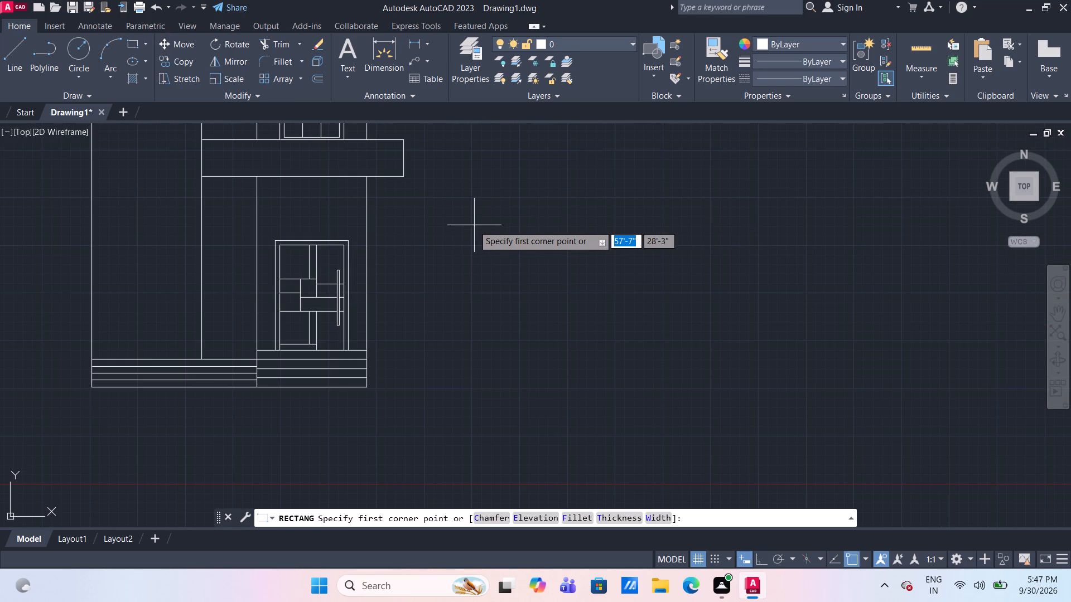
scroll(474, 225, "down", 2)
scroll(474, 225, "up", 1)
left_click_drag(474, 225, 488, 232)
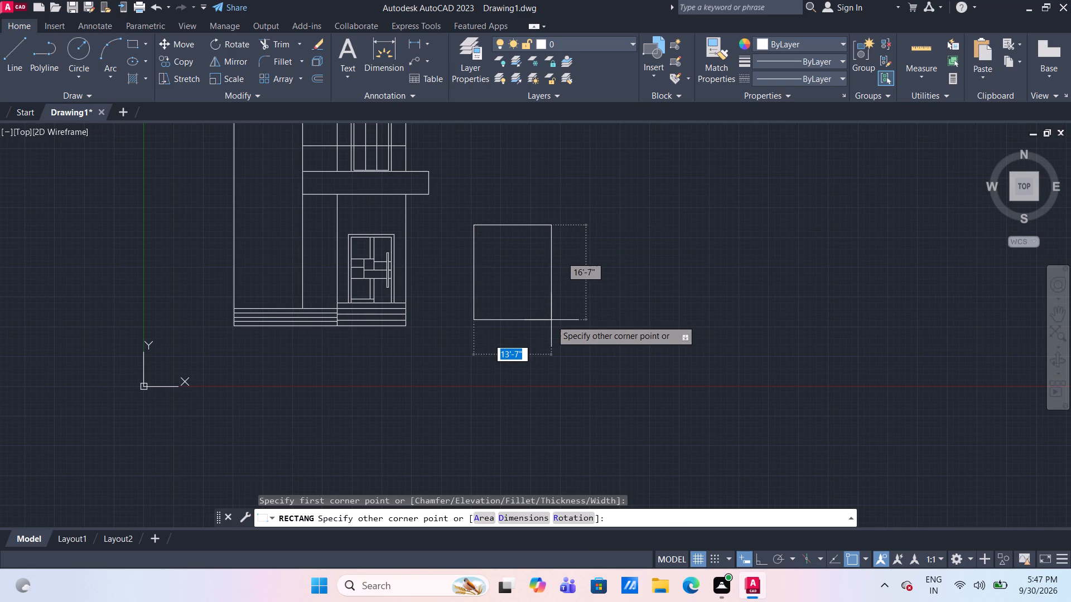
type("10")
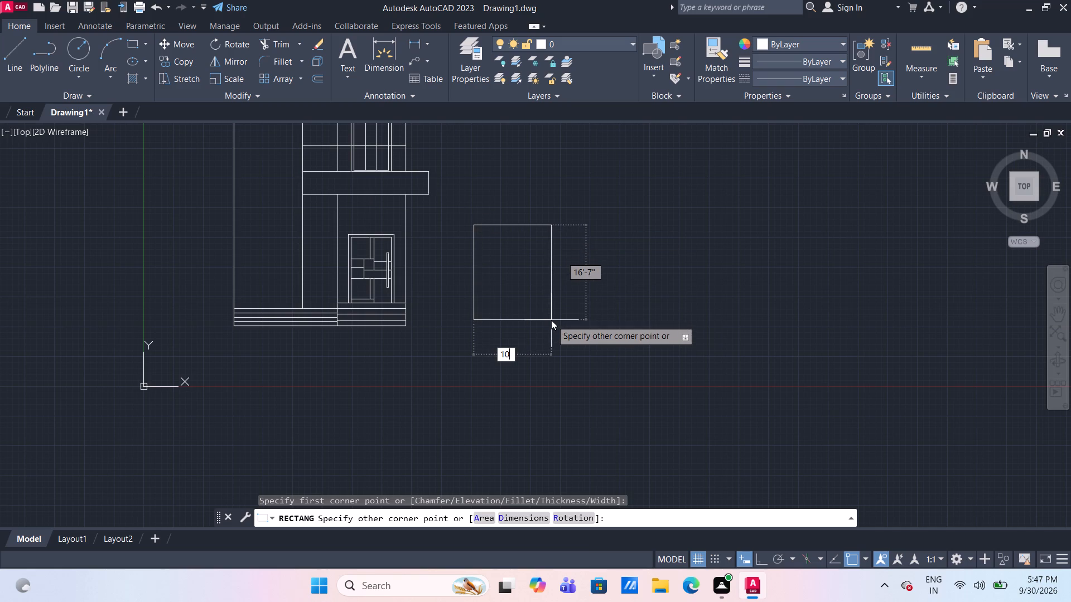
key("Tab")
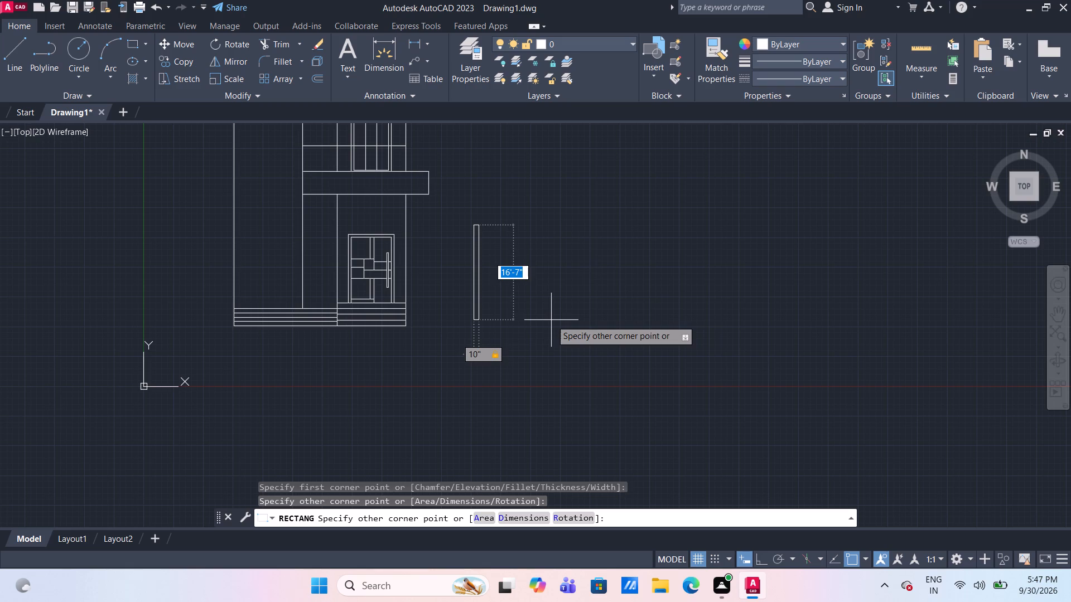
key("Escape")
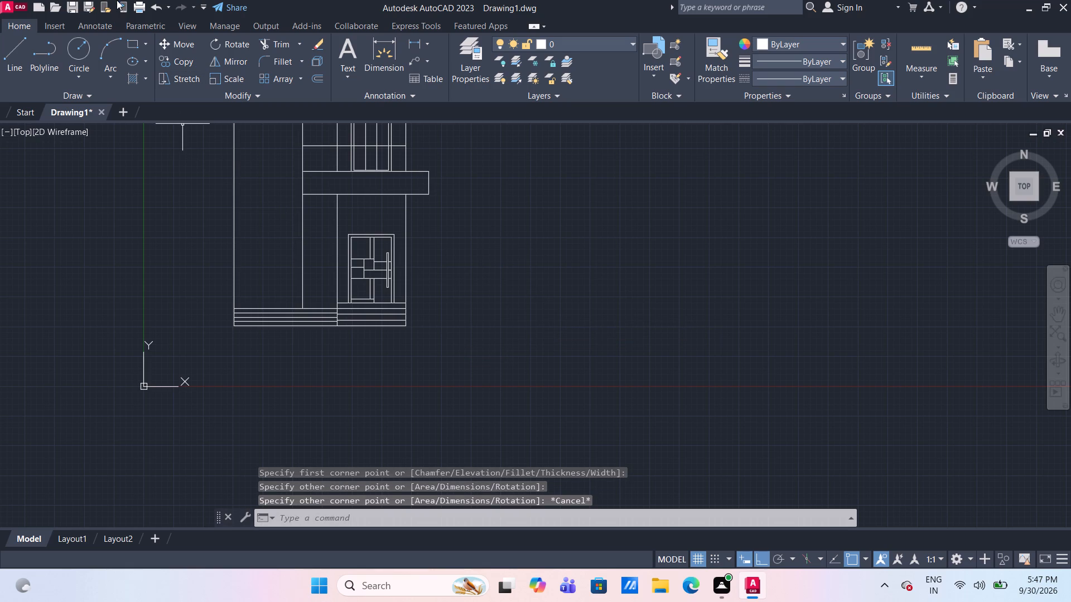
Draw a rectangle 10' wide and 14' high in the empty space to the right of the building.
left_click(134, 40)
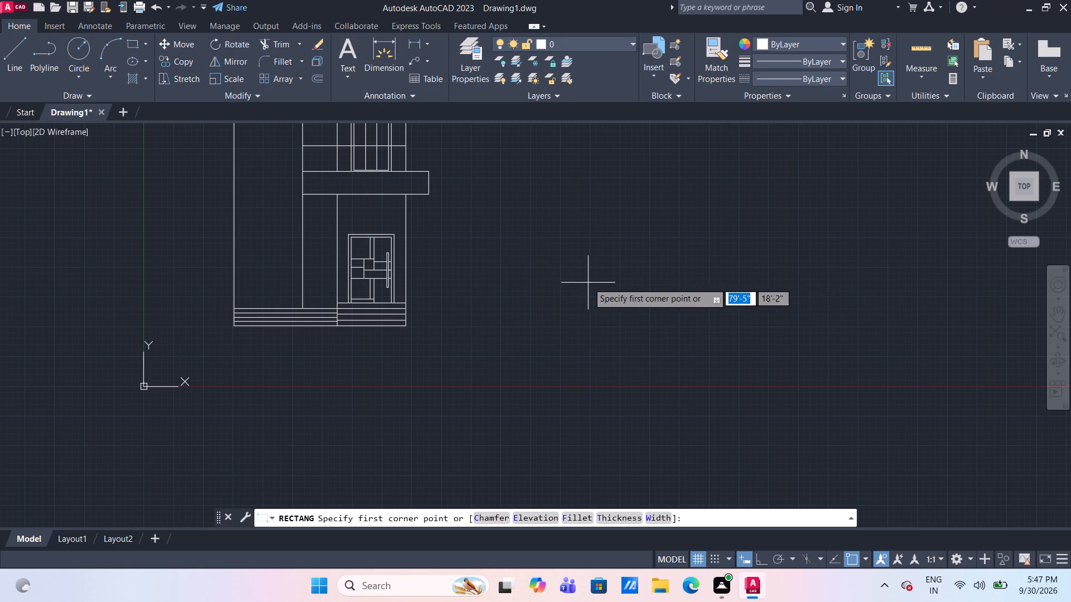
left_click(565, 284)
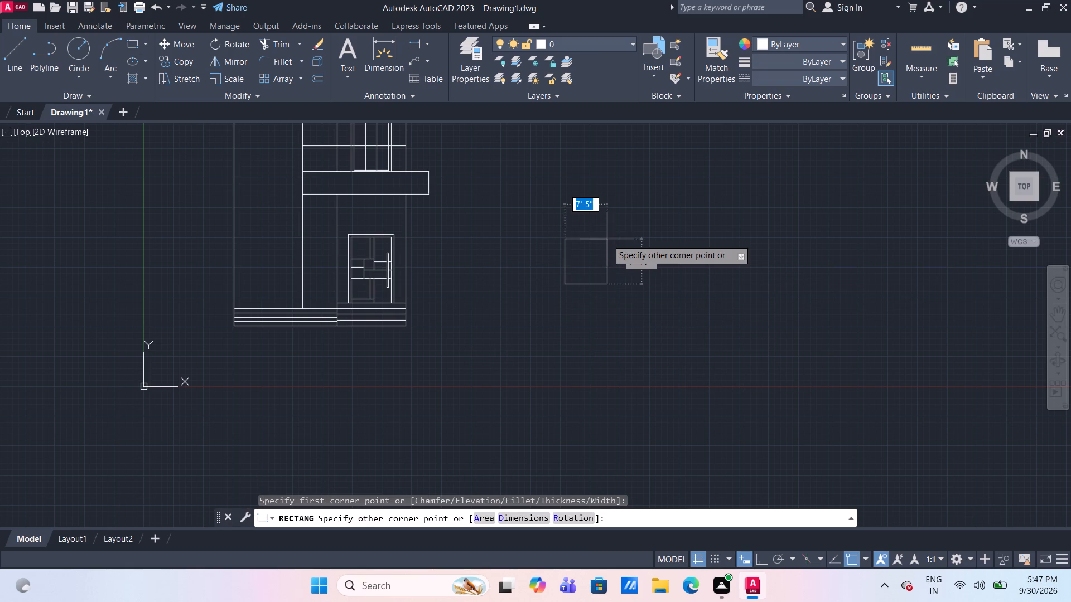
type("10")
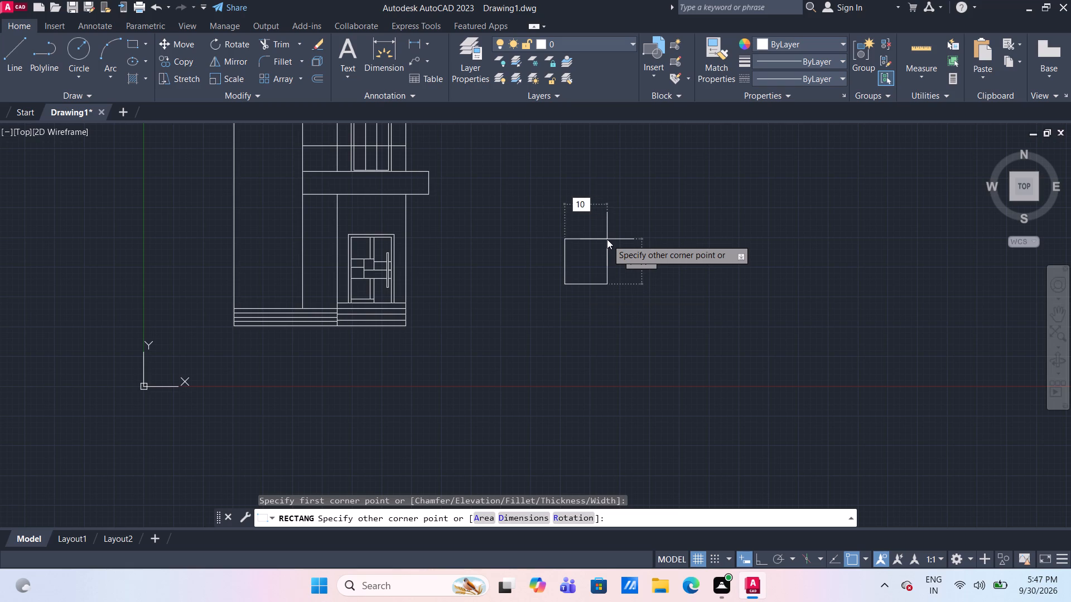
key("apostrophe")
key("Tab")
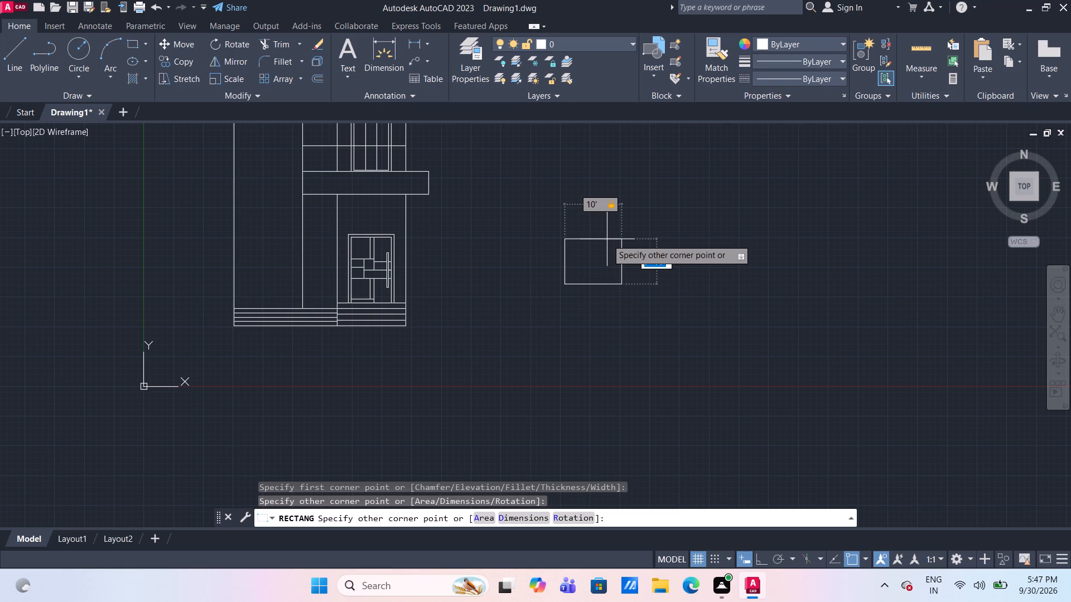
type("14'")
key("Return")
Offset the 10' by 14' rectangle 6" inward to form a frame.
middle_click_drag(600, 223, 544, 255)
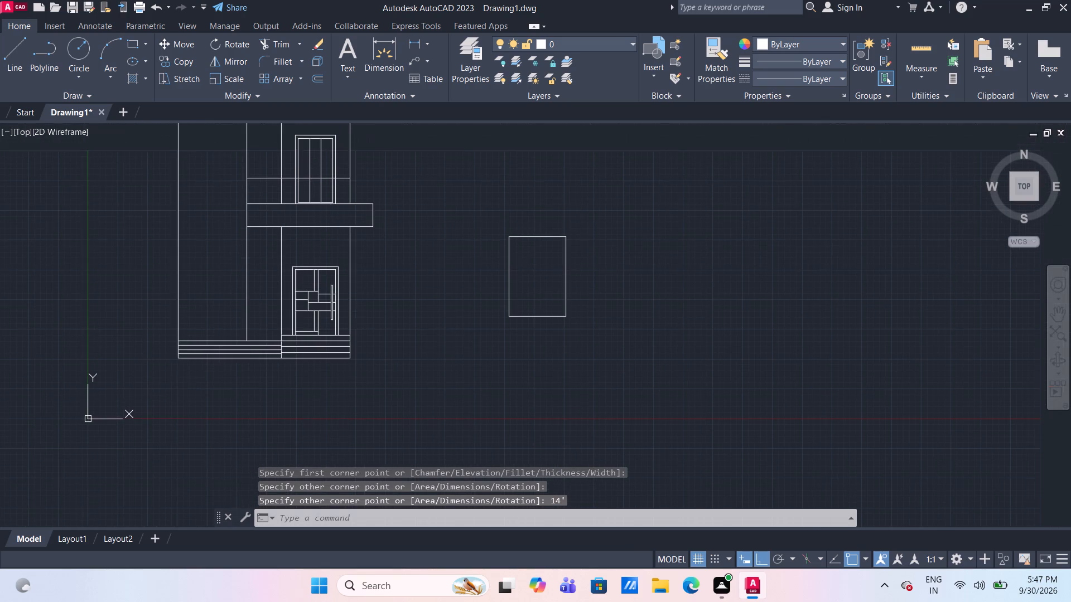
scroll(544, 255, "up", 2)
middle_click_drag(544, 255, 528, 228)
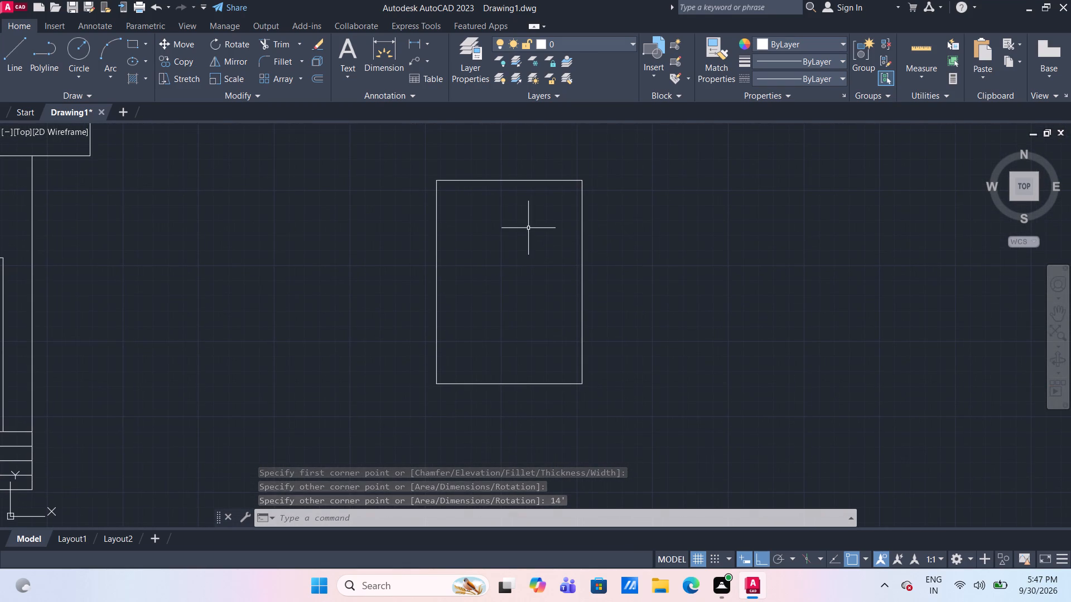
key("o")
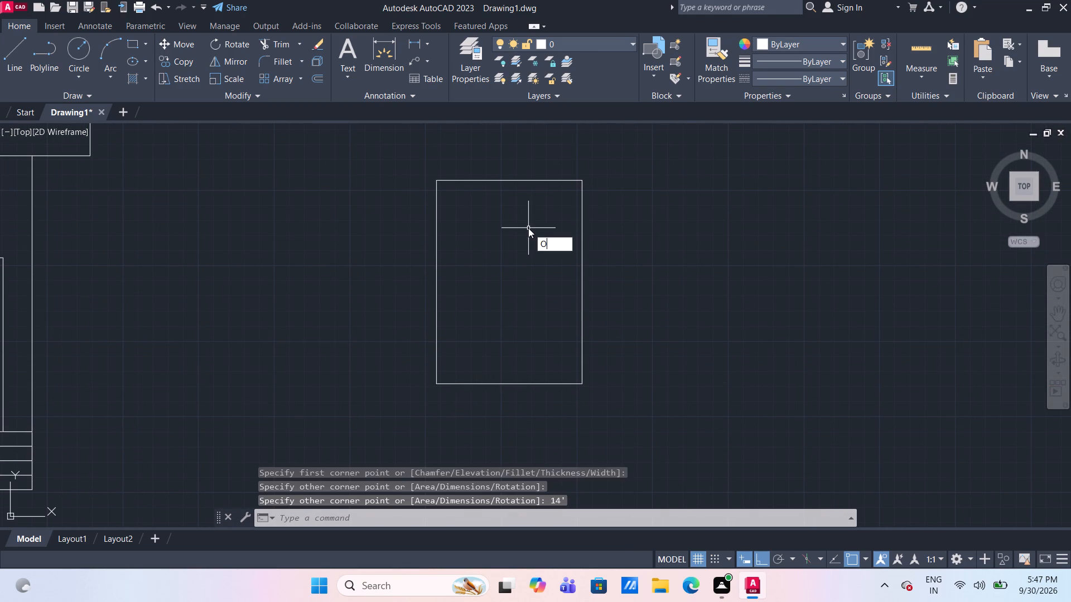
key("Return")
key("Return")
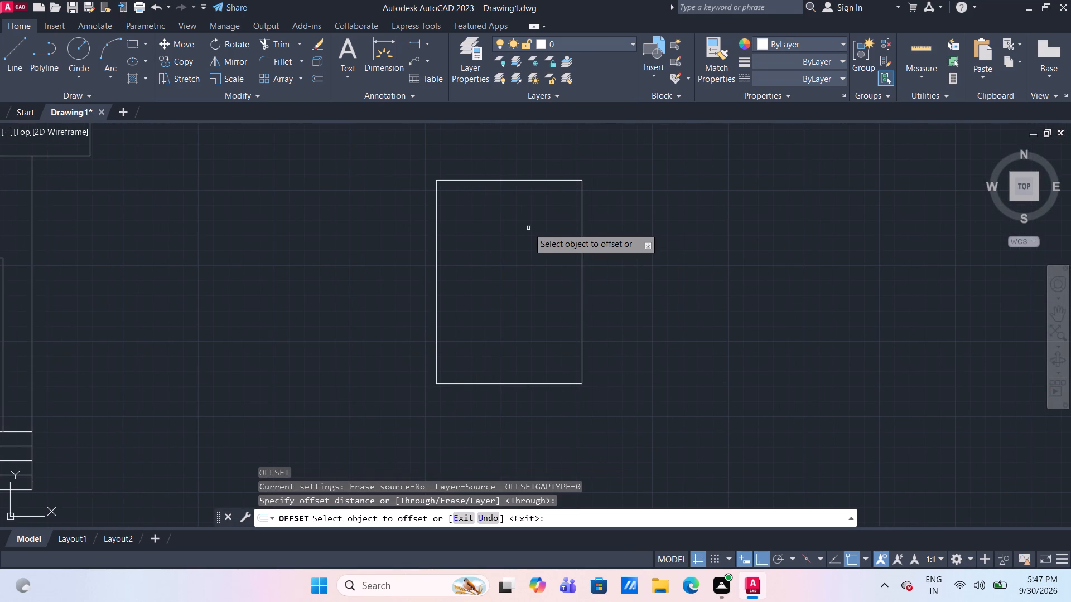
left_click(530, 179)
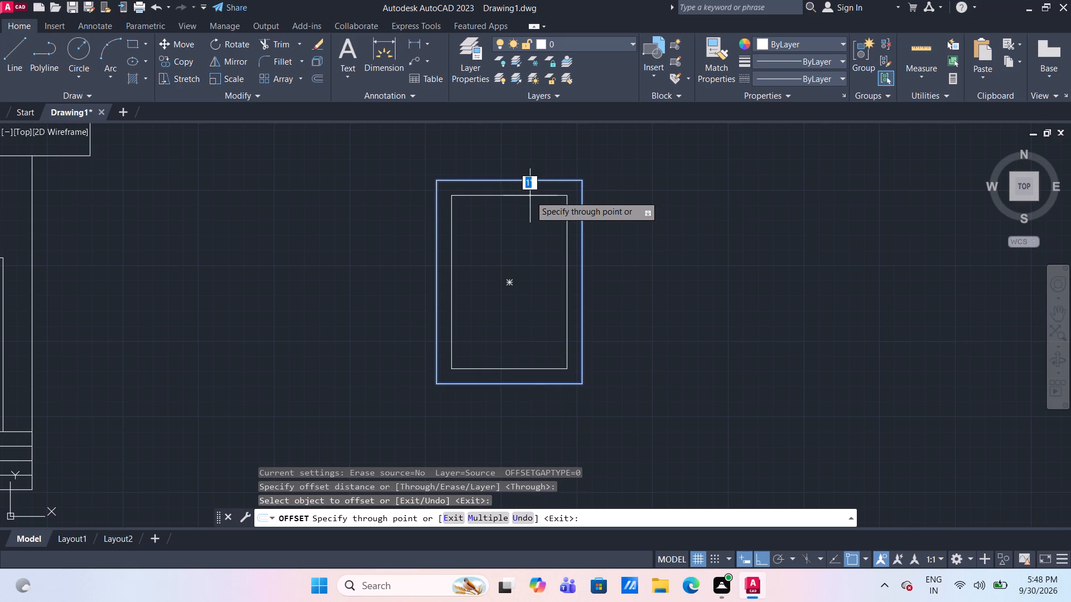
type("6\"")
key("Return")
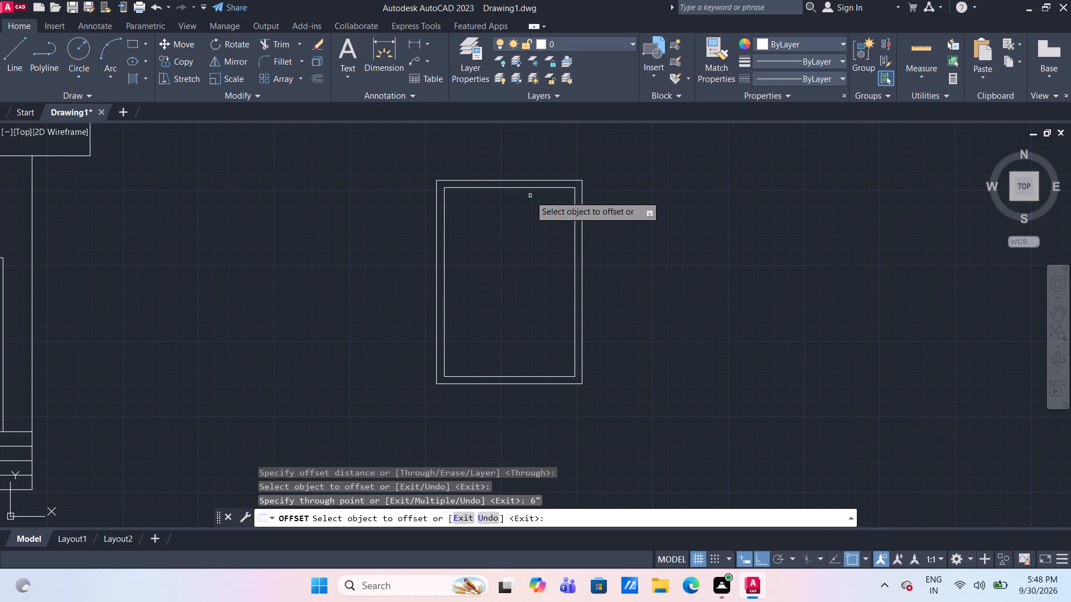
key("Escape")
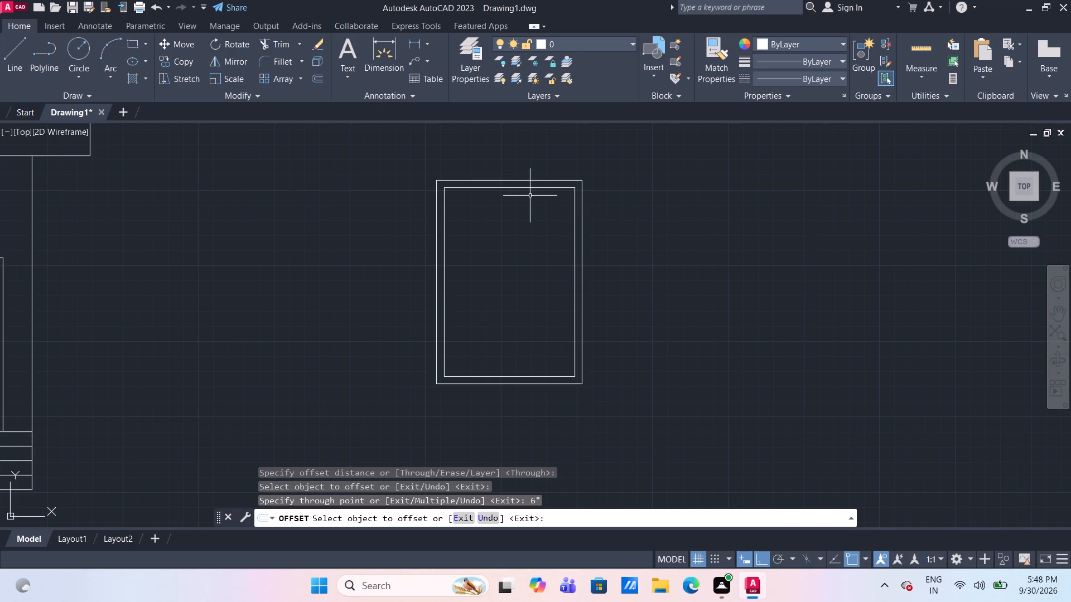
Draw a vertical centre line between the midpoints of the inner frame's top and bottom edges.
left_click_drag(19, 52, 24, 55)
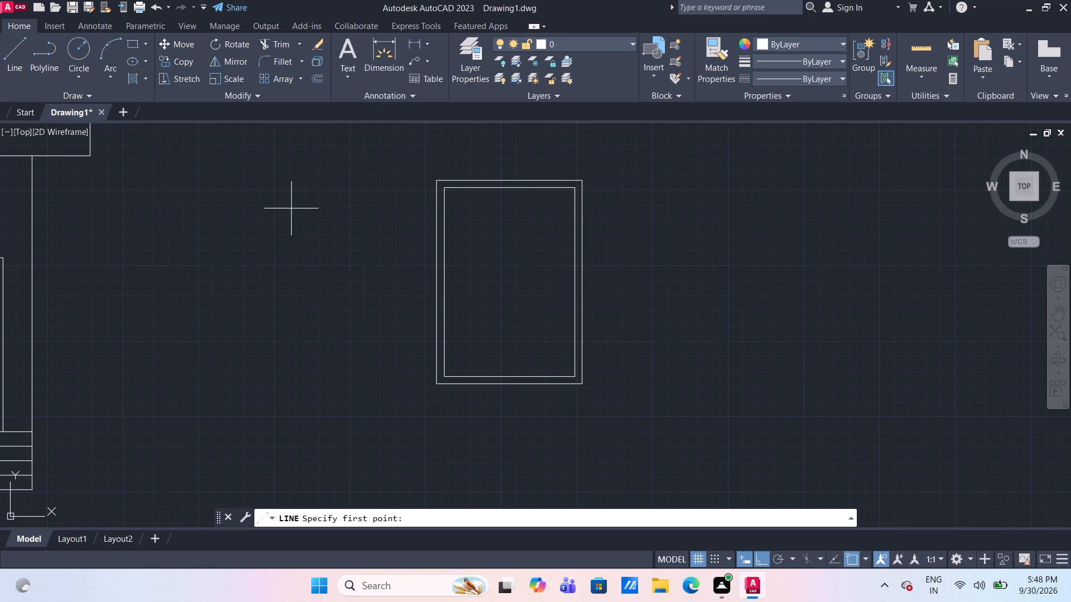
left_click(511, 190)
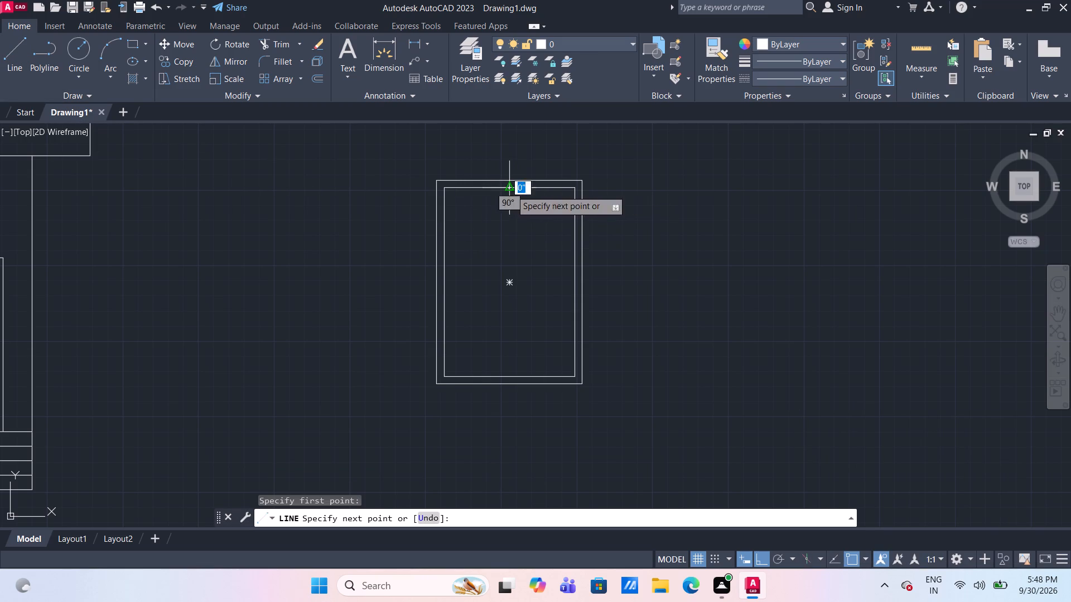
left_click(512, 375)
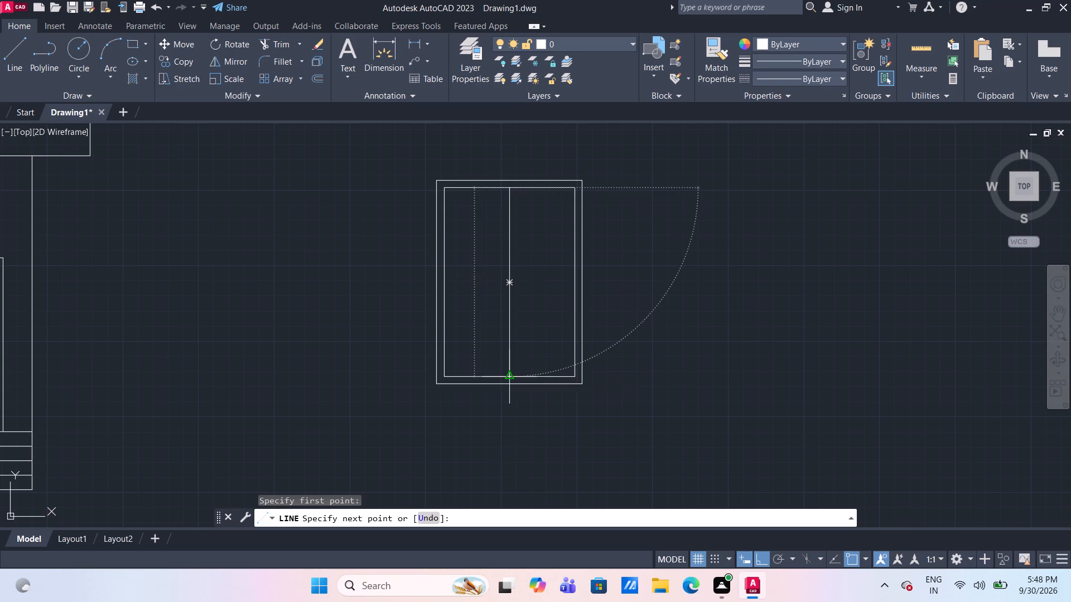
key("Escape")
Offset the frame's vertical centre line 2" to each side.
scroll(533, 300, "up", 1)
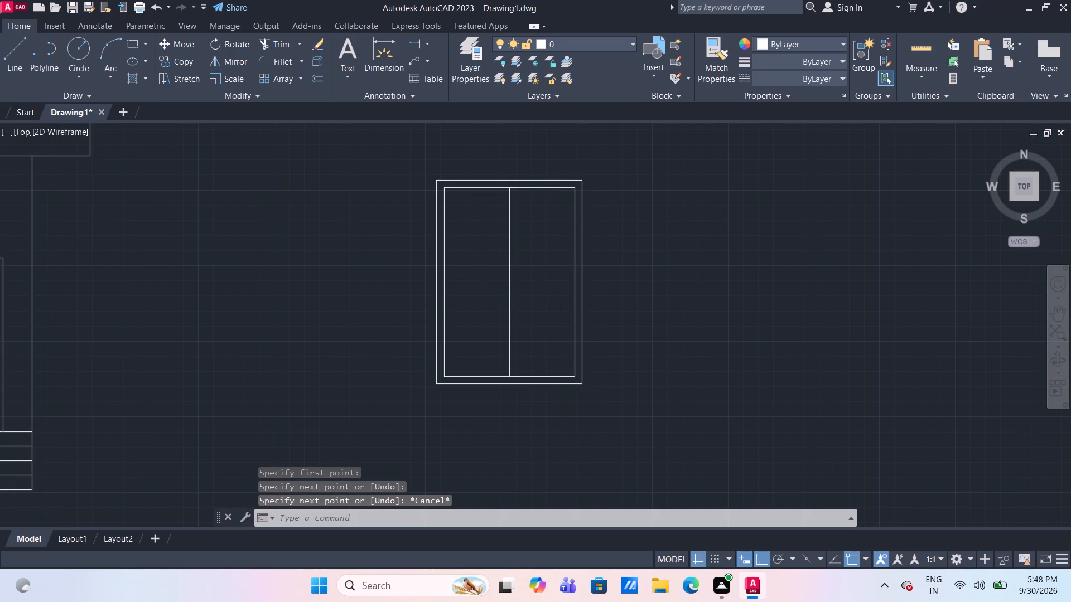
scroll(533, 300, "down", 1)
key("o")
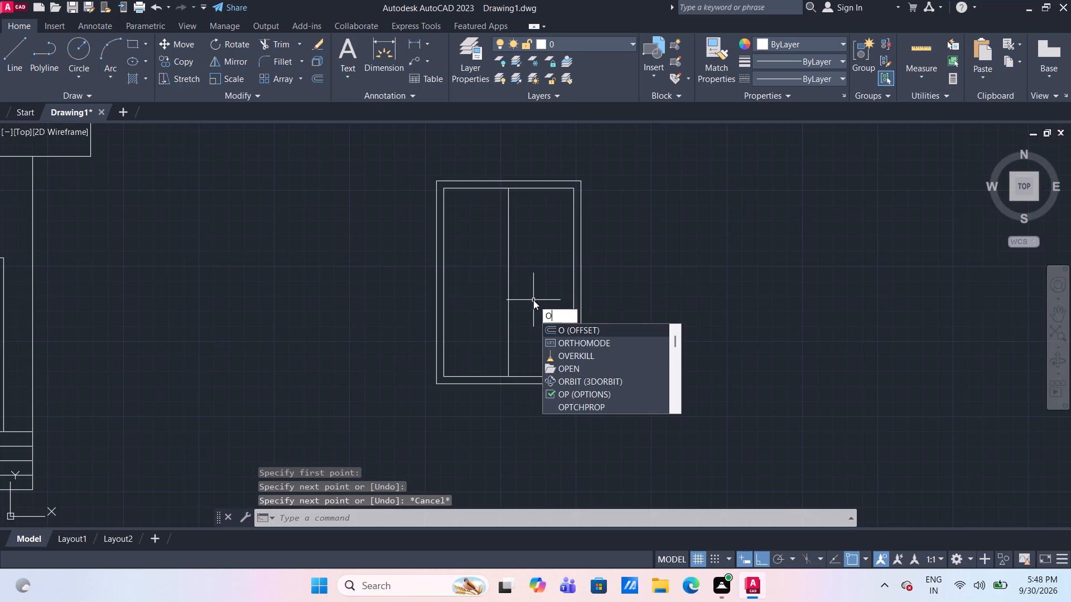
key("Return")
key("Return")
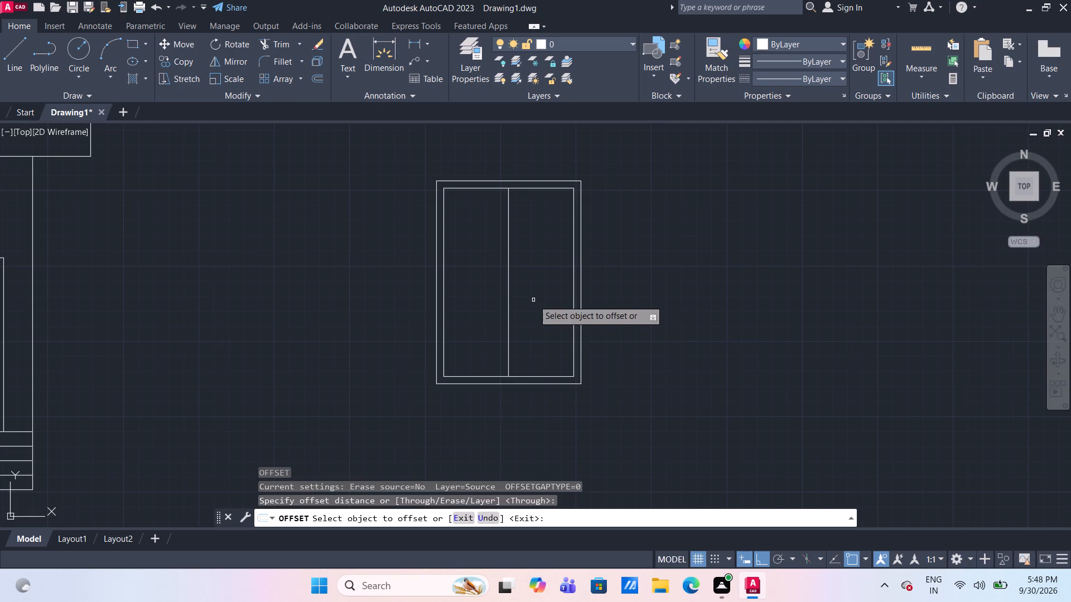
left_click(509, 284)
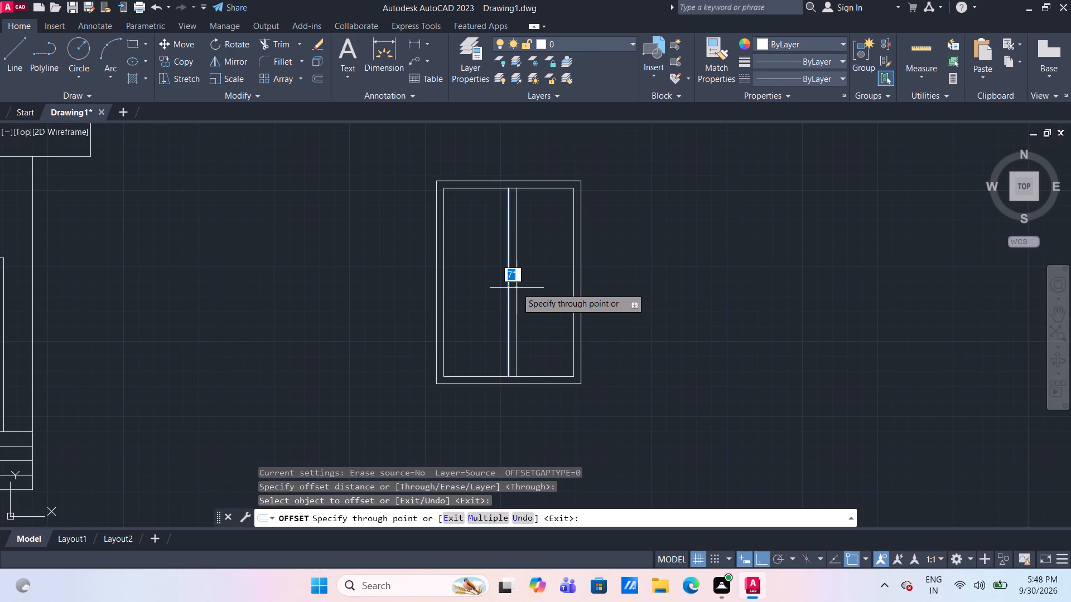
type("2\"")
key("Return")
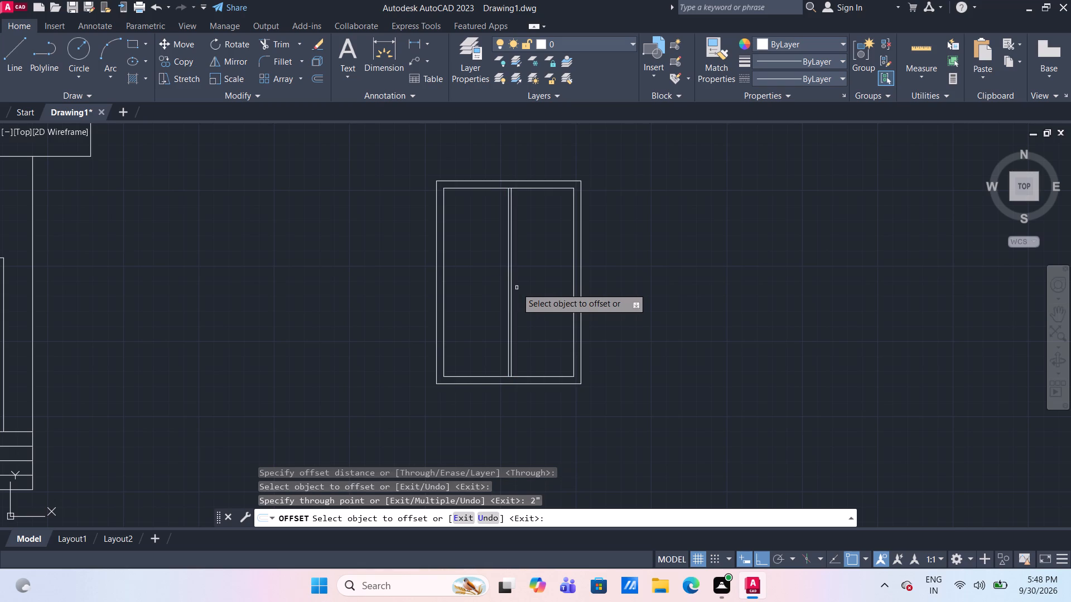
left_click(507, 285)
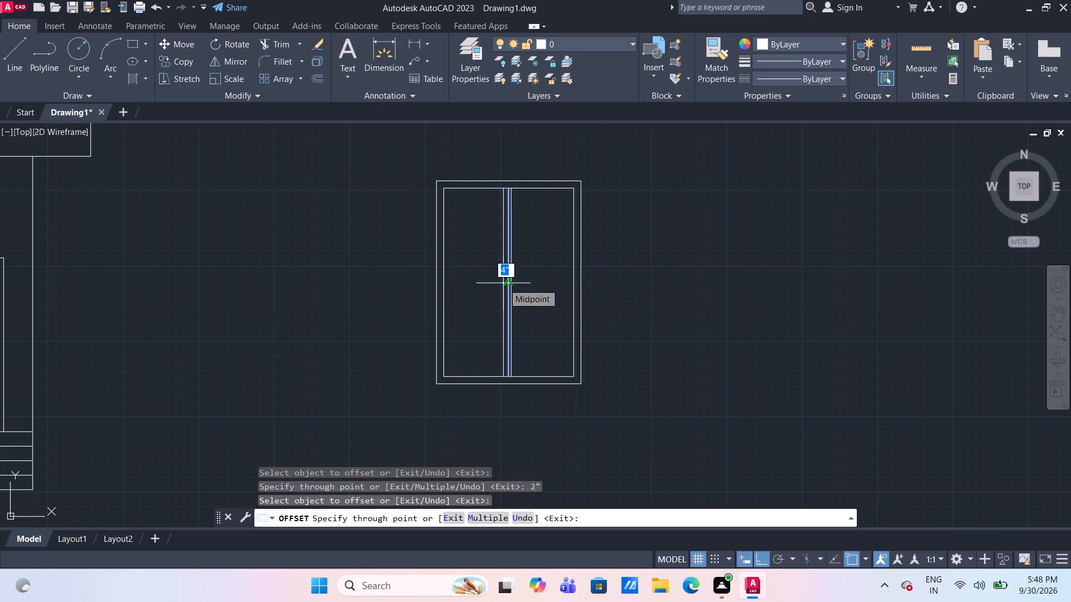
type("2\"")
key("Return")
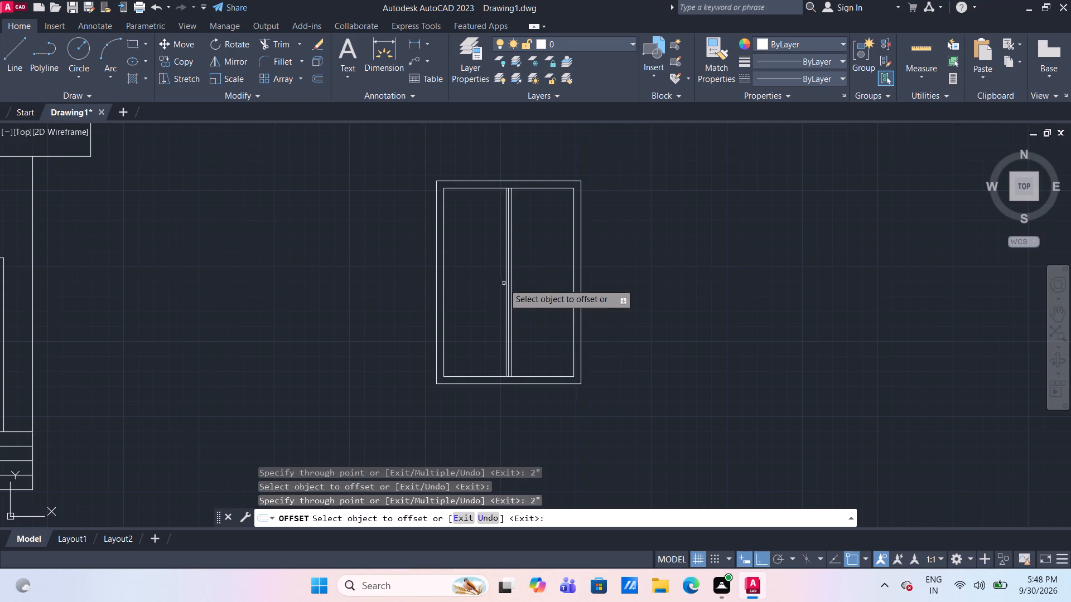
key("Escape")
Delete the original centre line between the two offset lines in the frame.
scroll(516, 285, "up", 2)
left_click(491, 275)
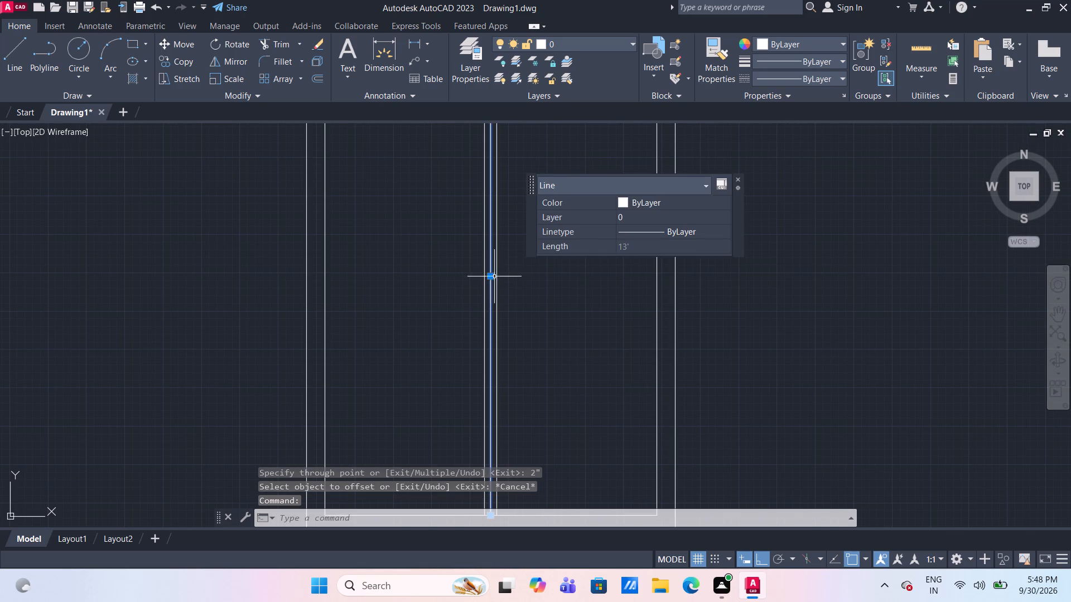
key("Delete")
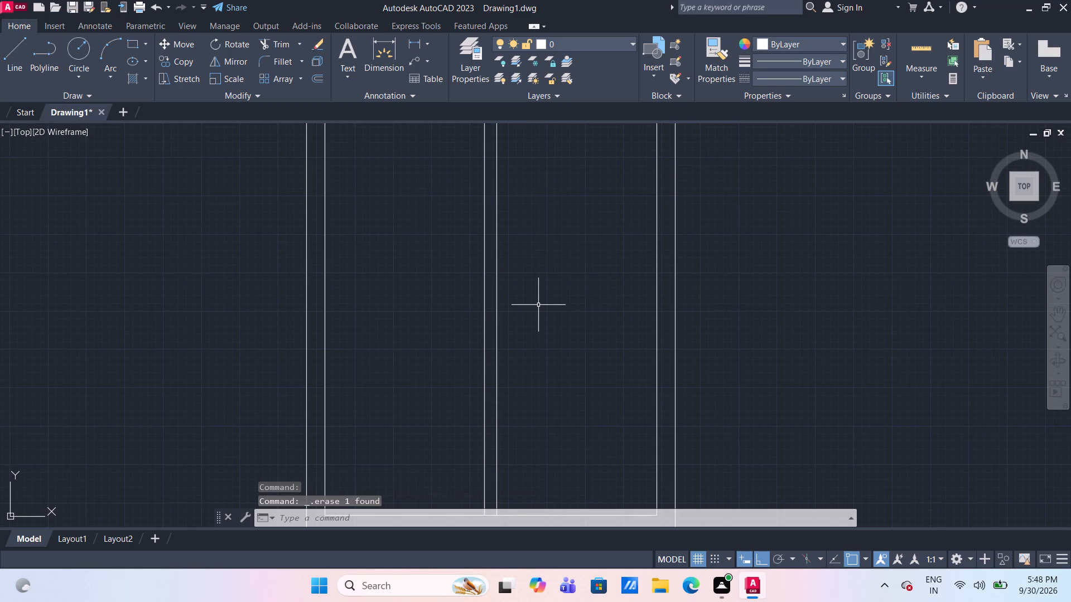
Trim the inner frame's bottom and top edges between the two vertical centre lines of the window.
type("TR")
key("Return")
scroll(539, 305, "down", 1)
middle_click_drag(539, 305, 541, 305)
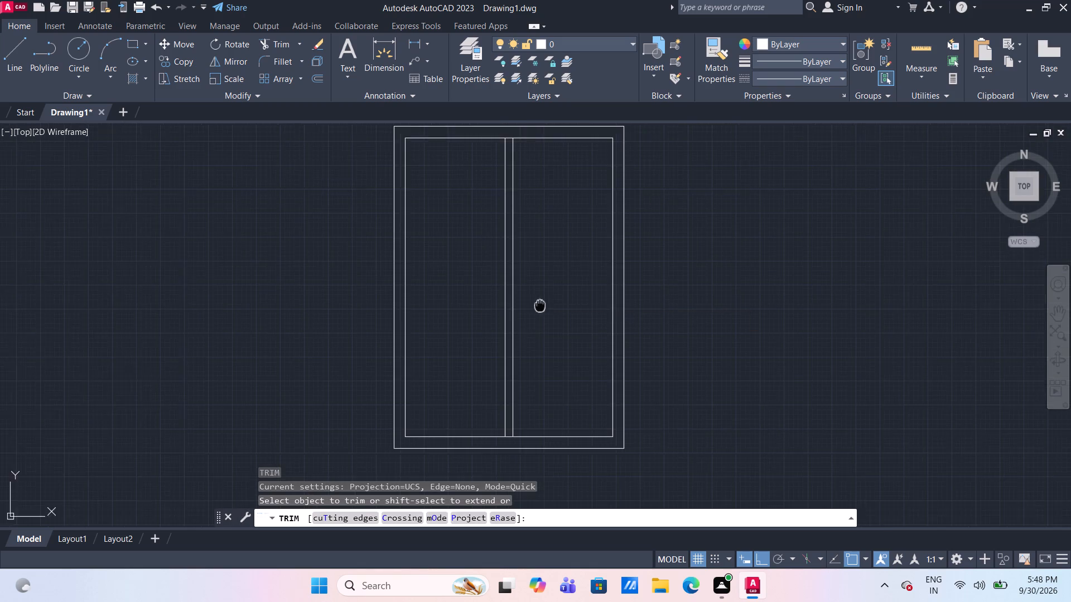
middle_click_drag(541, 305, 539, 242)
scroll(516, 383, "up", 2)
left_click(493, 367)
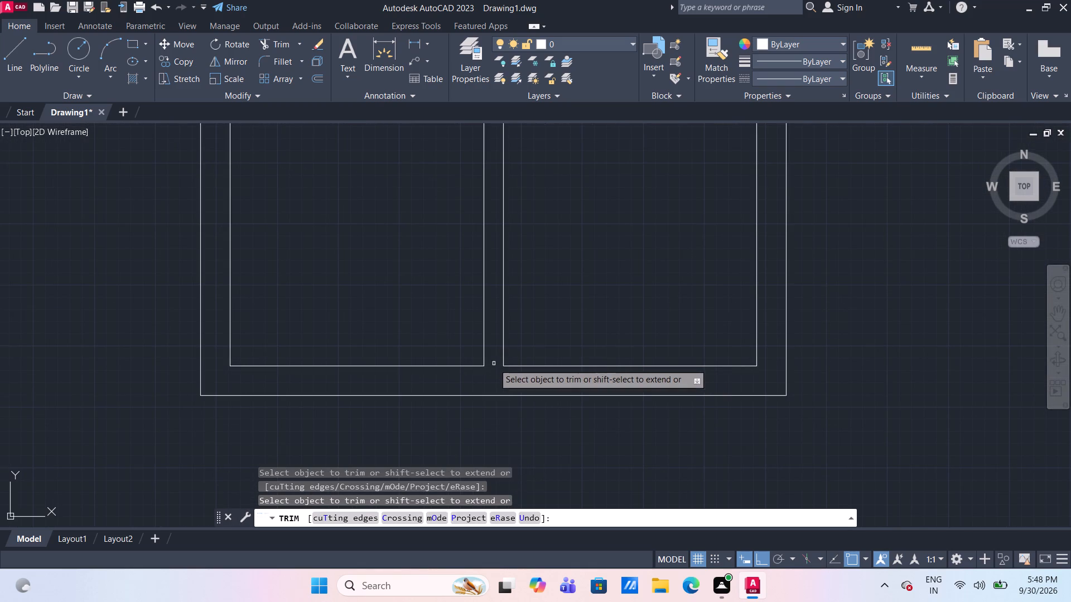
scroll(530, 253, "down", 3)
middle_click_drag(558, 190, 523, 344)
scroll(499, 195, "up", 3)
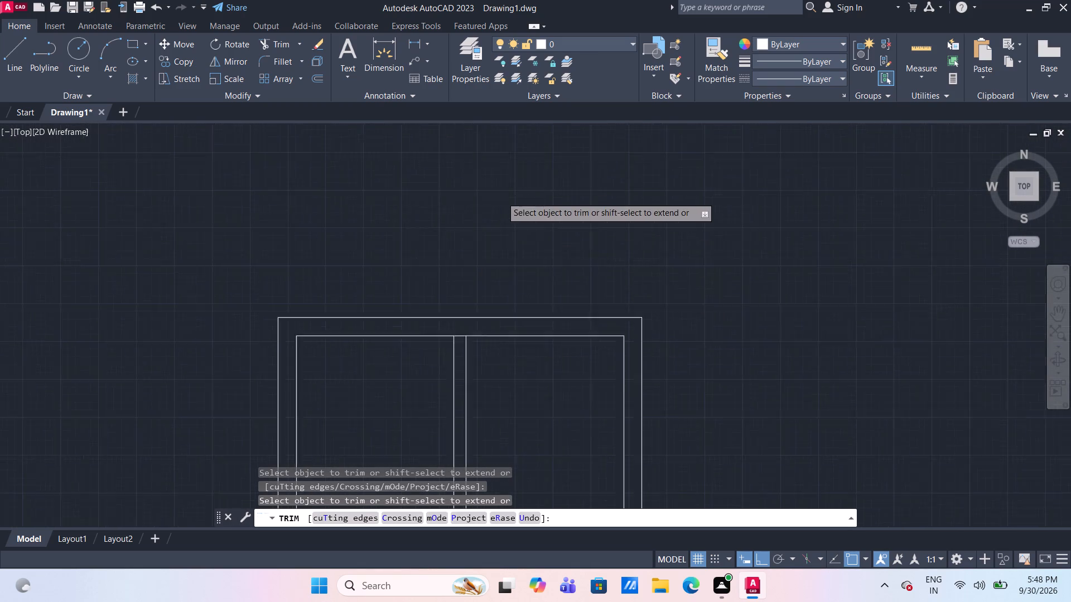
left_click(432, 420)
scroll(448, 297, "down", 3)
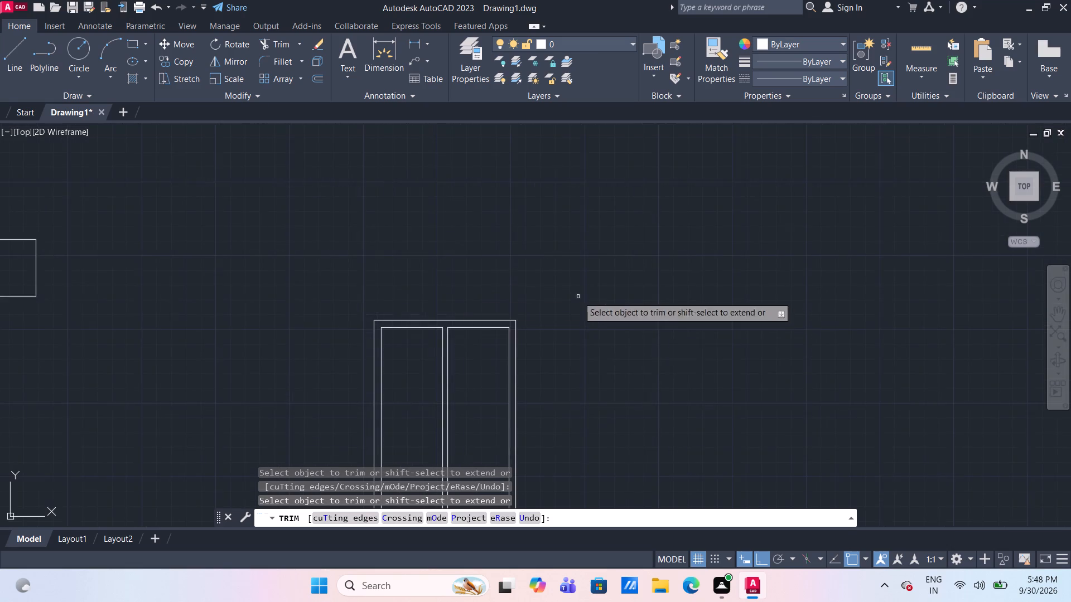
middle_click_drag(576, 347, 587, 260)
scroll(587, 260, "down", 1)
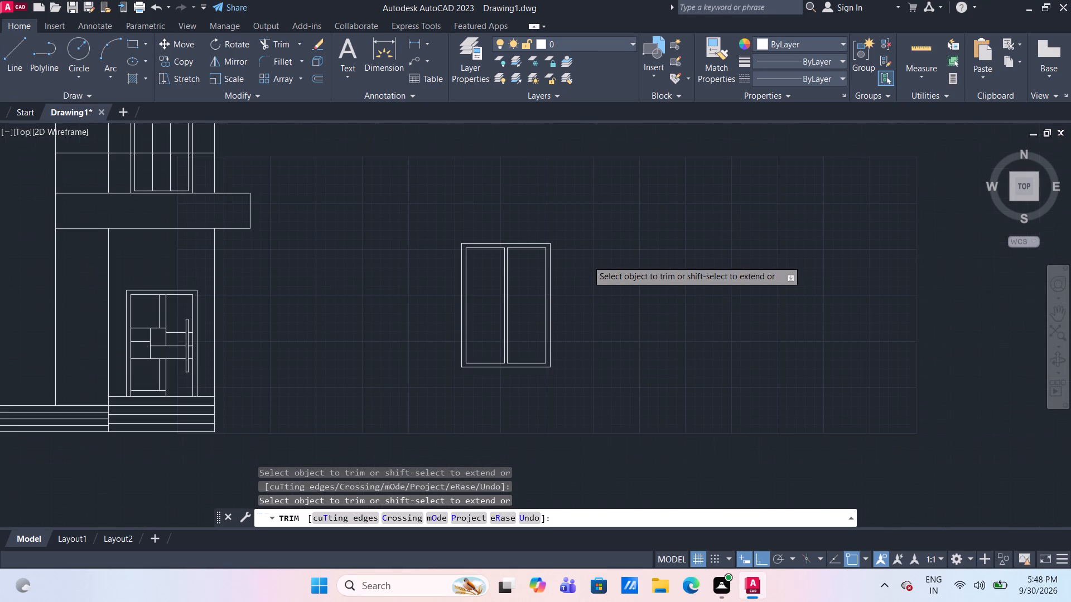
scroll(596, 272, "down", 1)
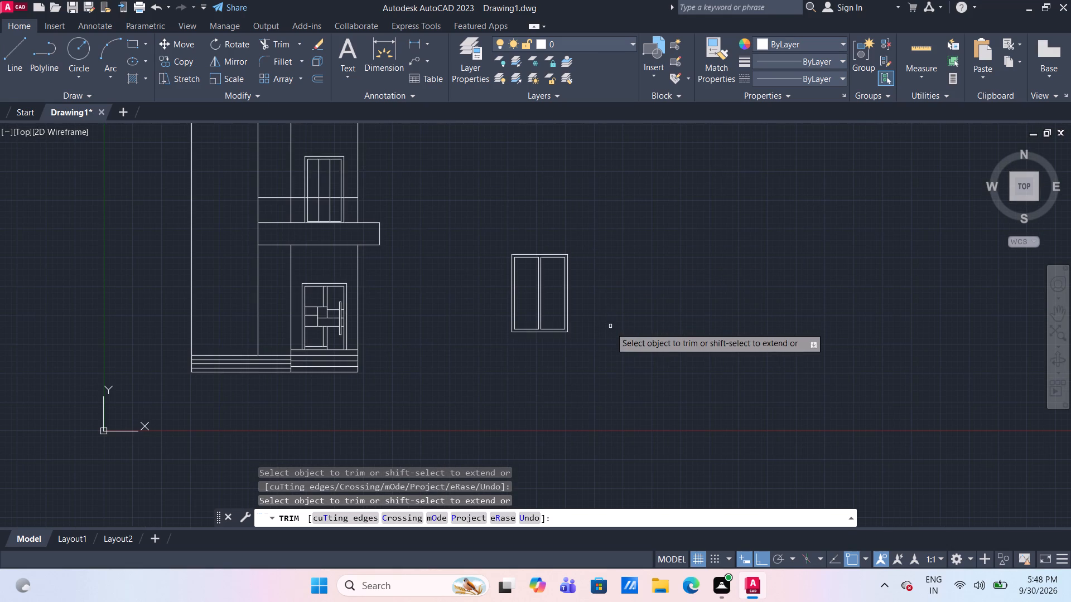
key("Escape")
Offset the building's left wall line 1' inward as a guide for placing the window.
scroll(610, 337, "down", 1)
scroll(606, 339, "up", 2)
middle_click_drag(611, 338, 618, 336)
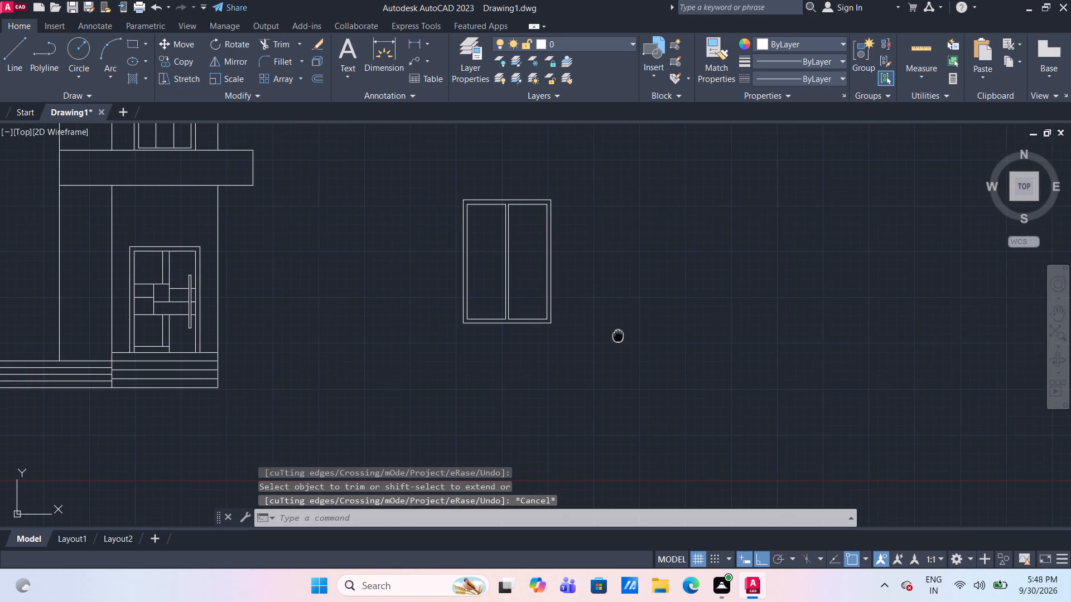
middle_click_drag(618, 336, 645, 334)
scroll(645, 334, "down", 1)
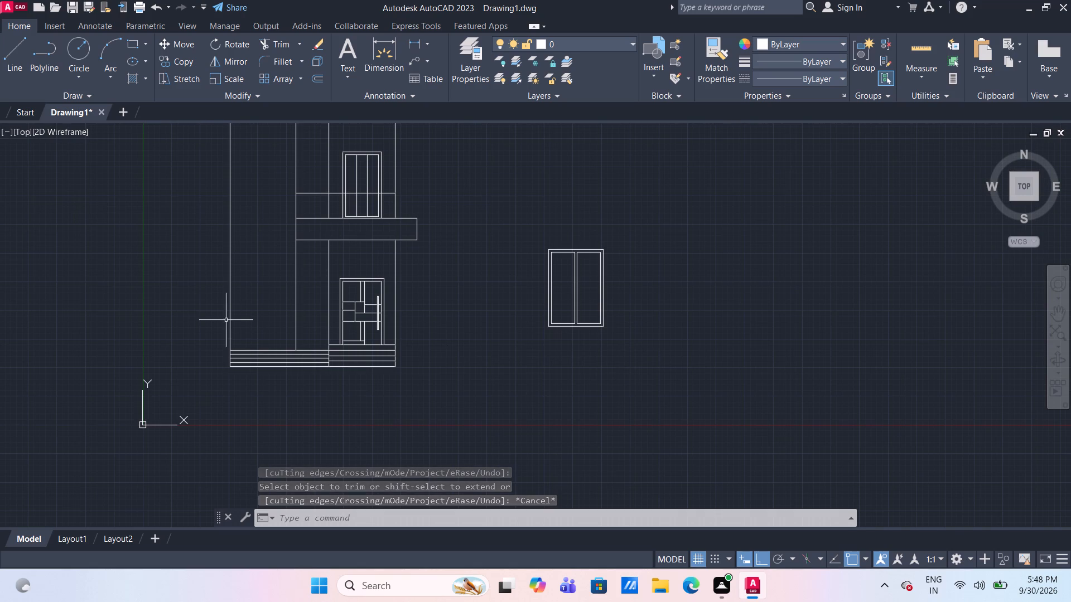
scroll(226, 320, "up", 1)
middle_click_drag(300, 307, 334, 293)
scroll(334, 293, "down", 2)
middle_click_drag(326, 256, 326, 284)
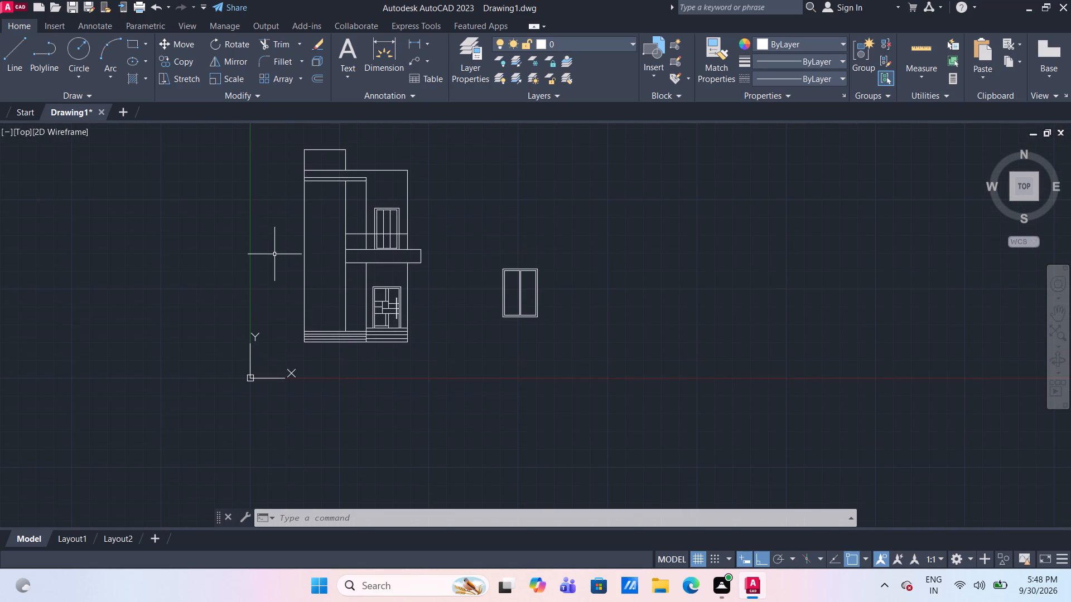
key("o")
key("Return")
key("Return")
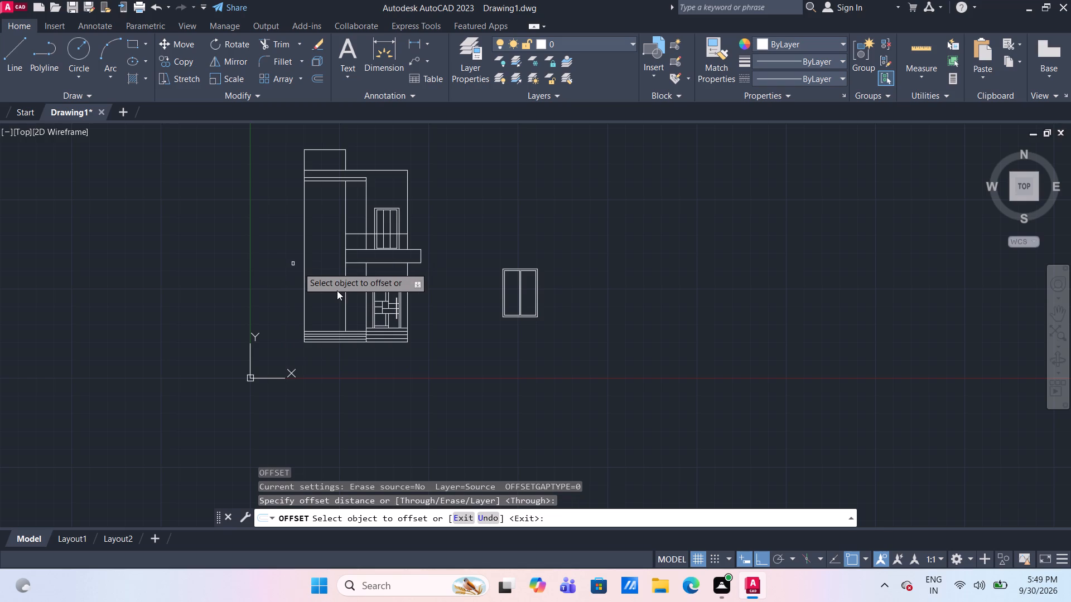
scroll(337, 290, "up", 4)
middle_click_drag(326, 294, 332, 279)
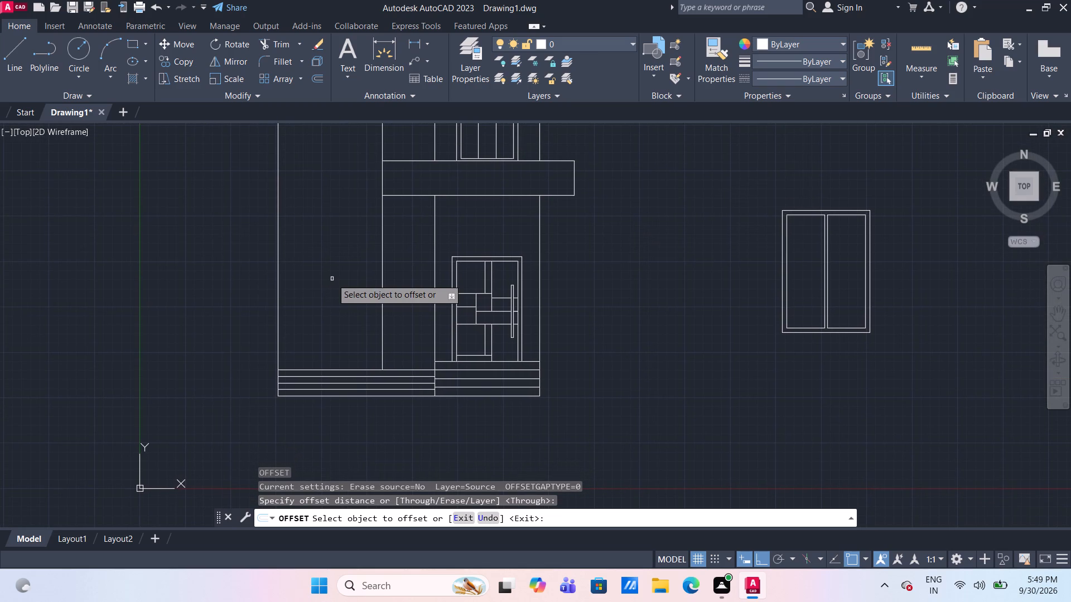
left_click(278, 258)
type("1'")
key("Return")
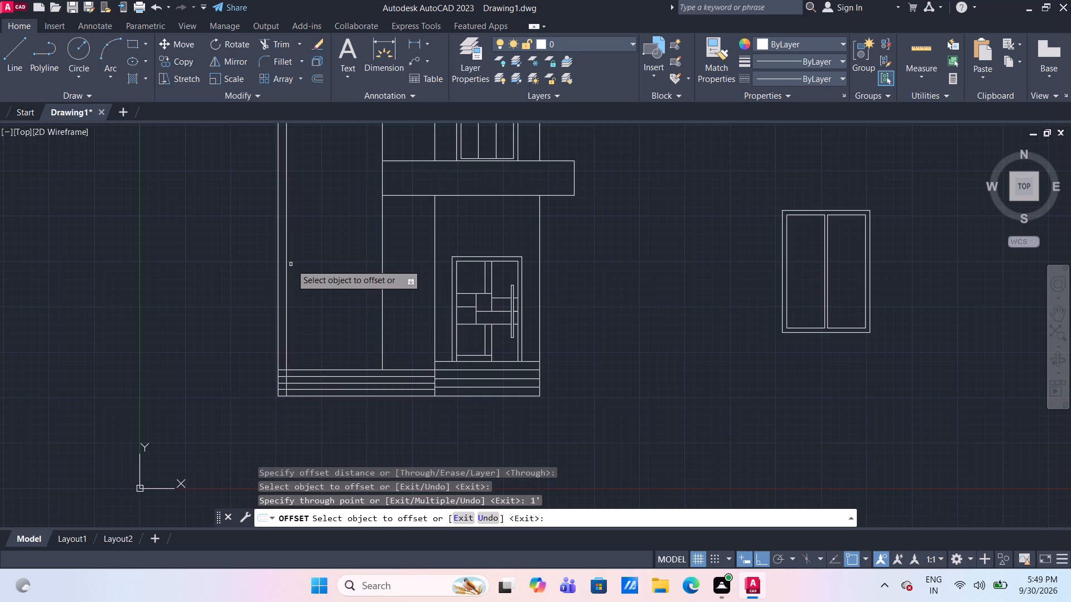
Offset the horizontal line at the top of the left steps 3' upward as a second guide.
left_click(331, 370)
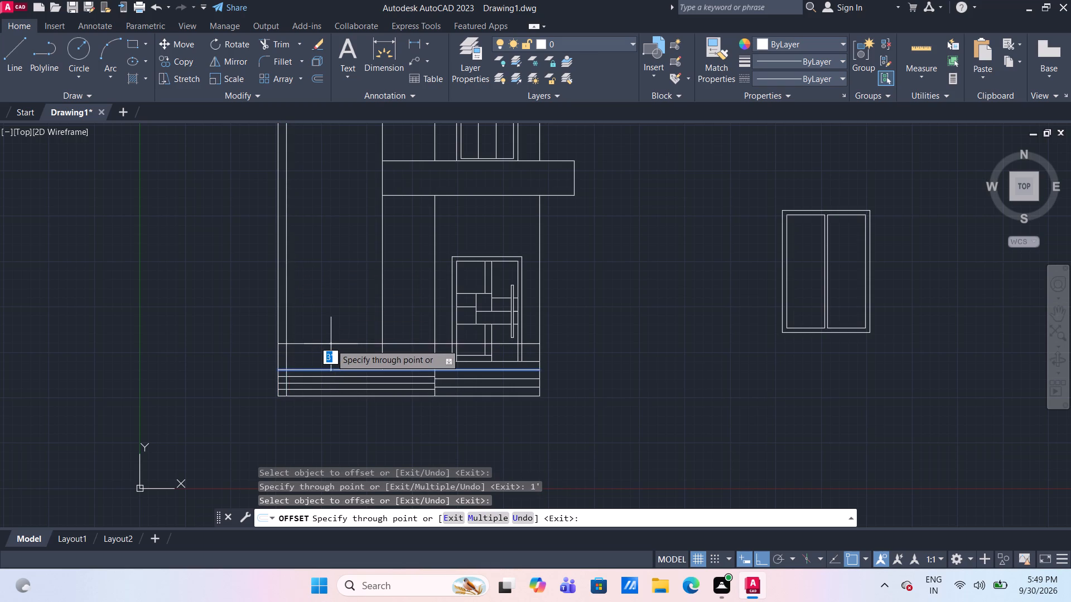
key("3")
key("apostrophe")
key("Return")
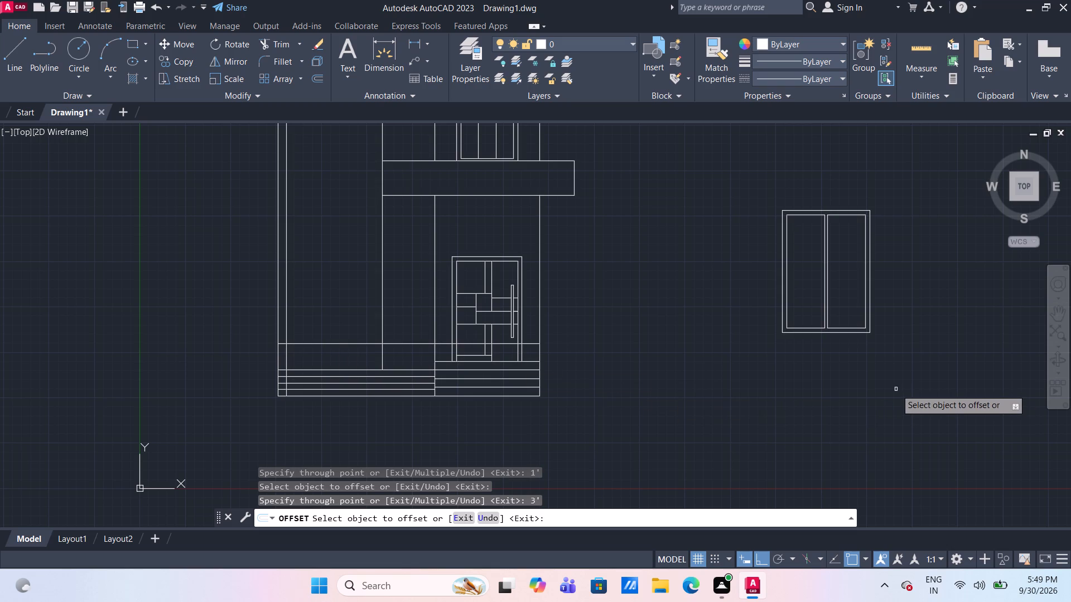
key("Escape")
Move the whole framed window by its lower-left corner to the intersection of the 1' and 3' guide lines.
left_click_drag(904, 361, 896, 347)
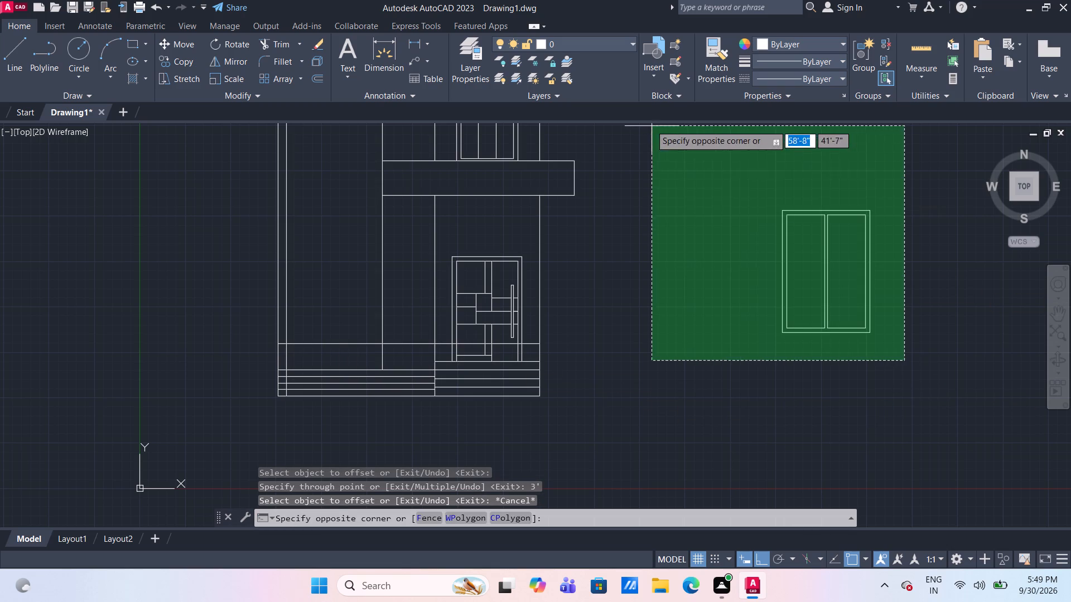
left_click(699, 185)
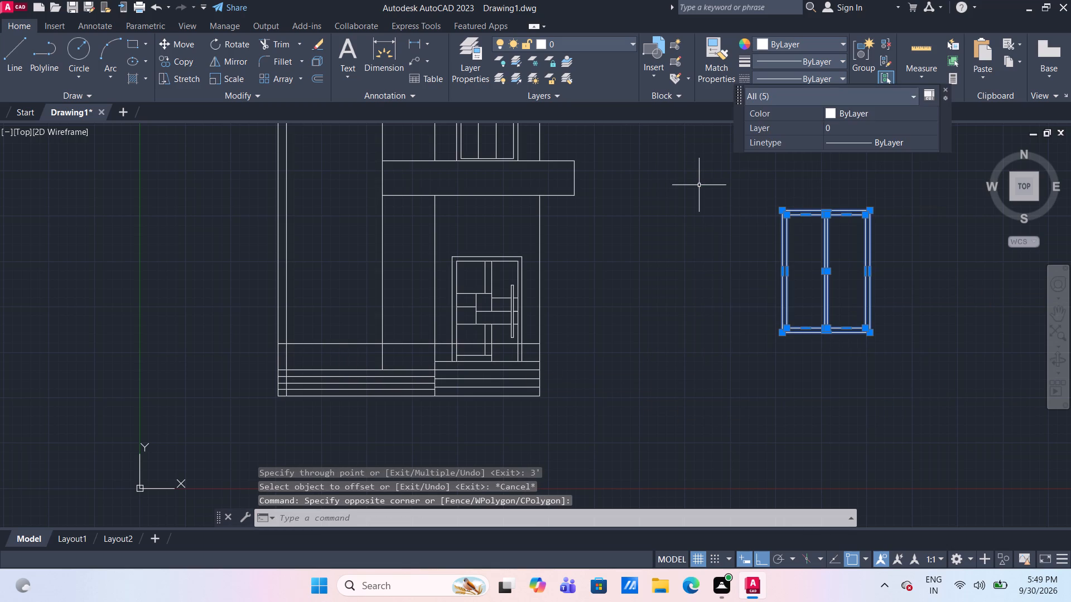
key("m")
key("Return")
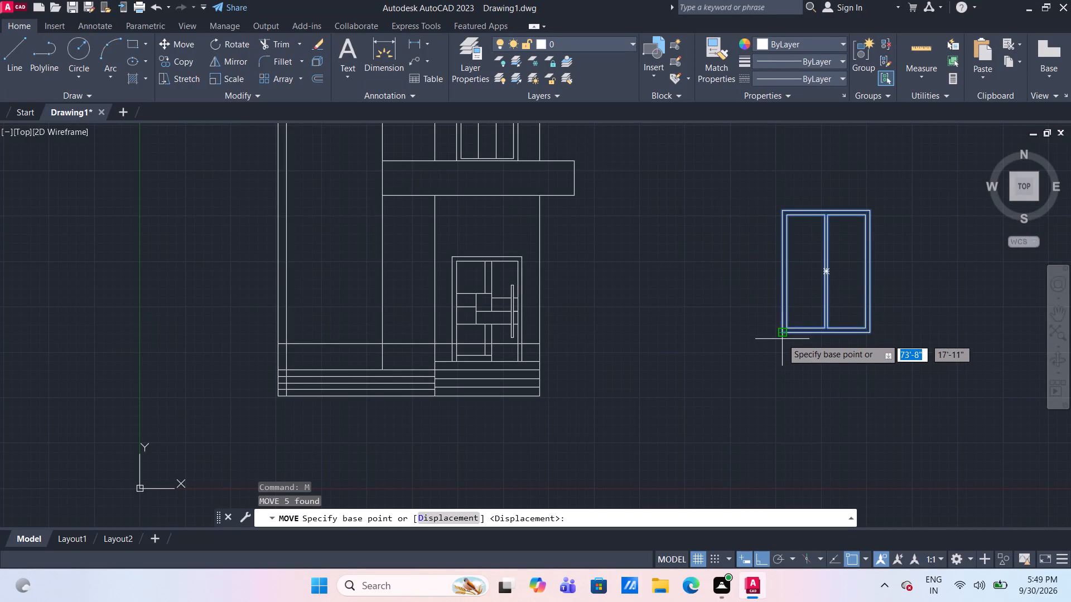
left_click(782, 336)
scroll(739, 333, "up", 2)
scroll(713, 336, "down", 2)
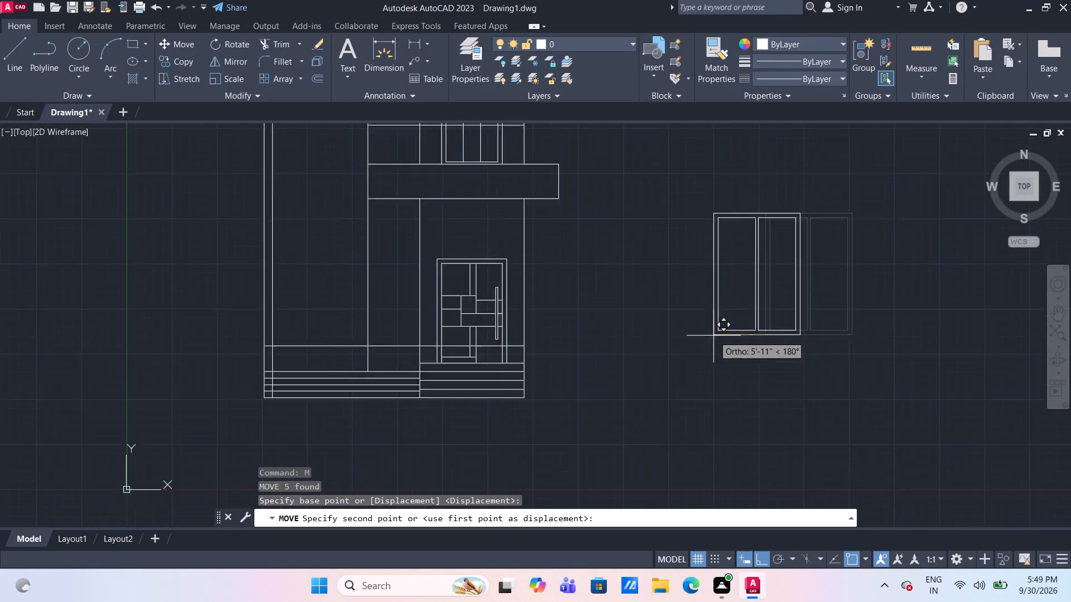
scroll(713, 336, "down", 1)
scroll(436, 334, "up", 3)
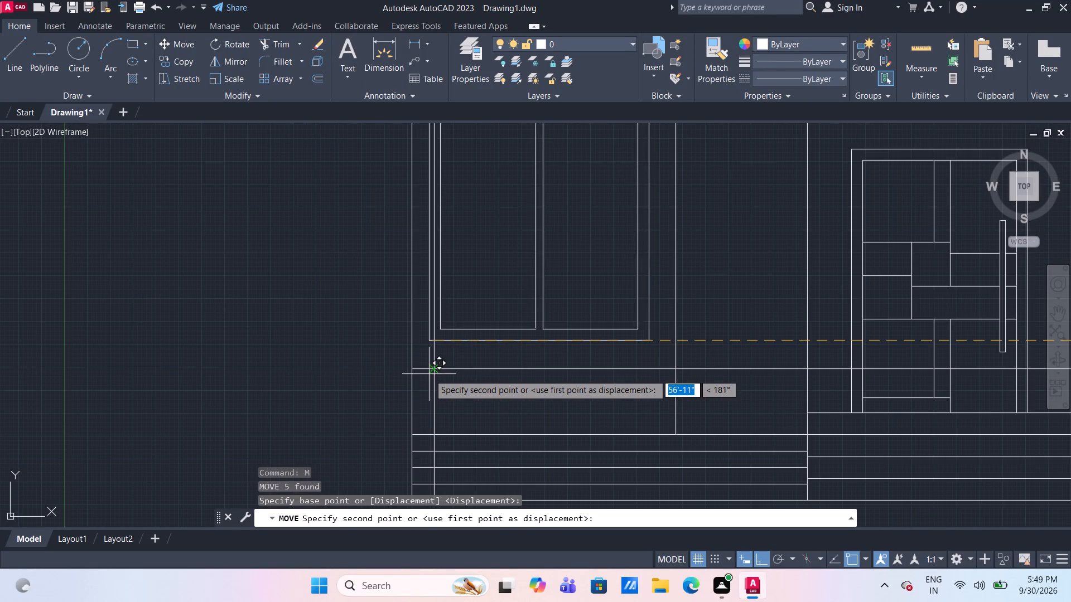
left_click(437, 371)
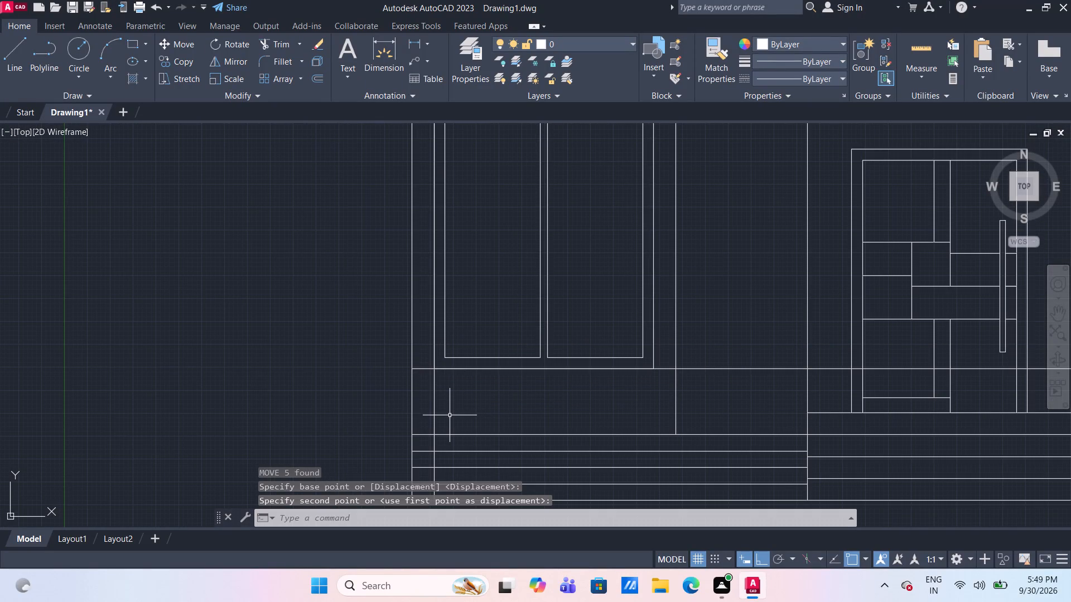
key("Escape")
Delete the vertical and horizontal guide lines used to position the window.
scroll(450, 415, "down", 2)
scroll(450, 415, "up", 2)
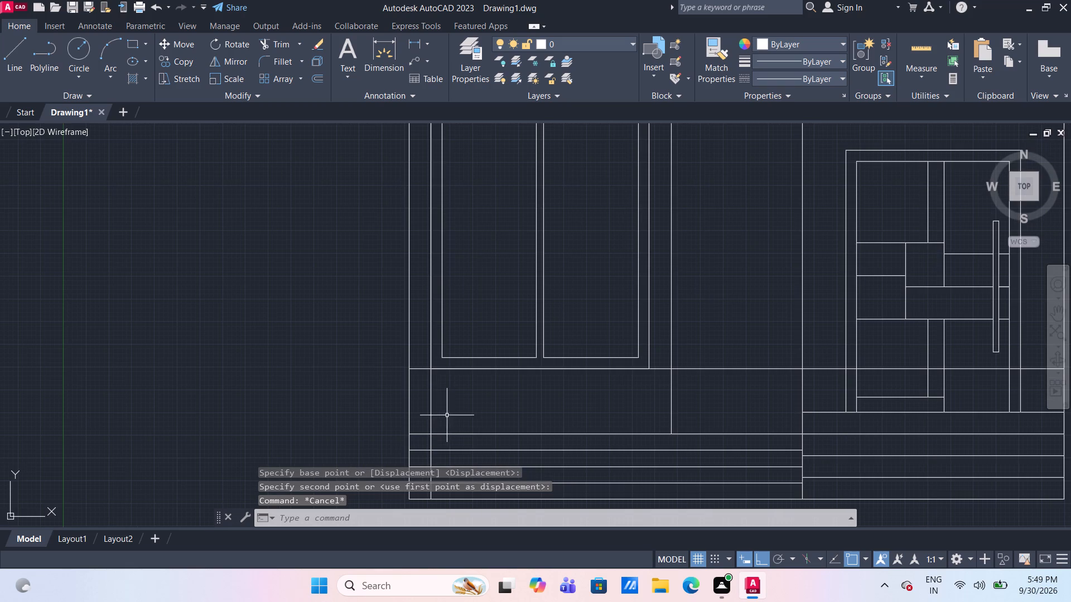
left_click(431, 409)
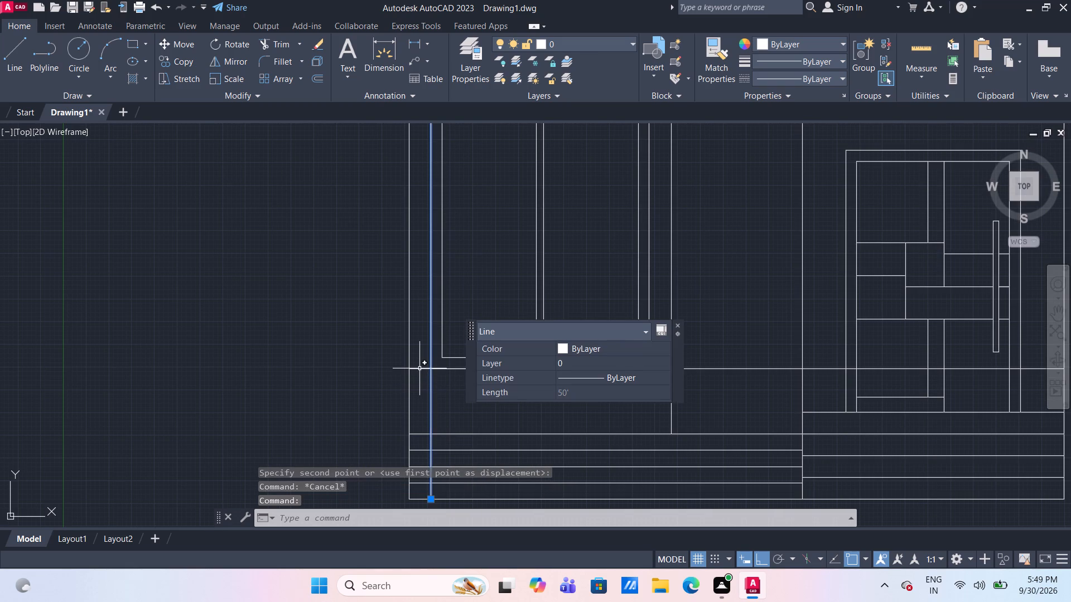
left_click(420, 370)
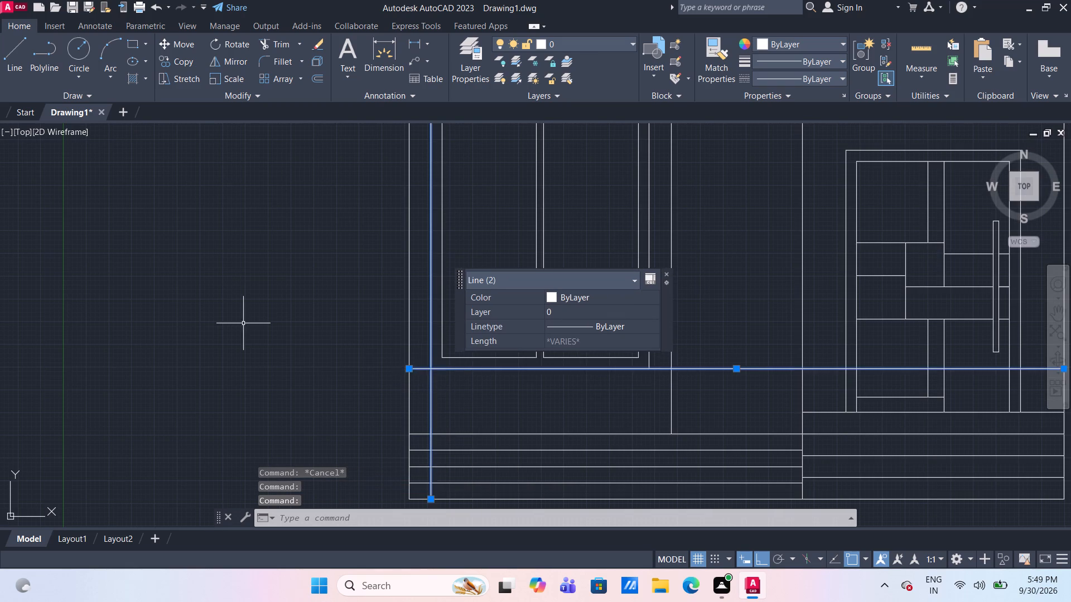
scroll(243, 323, "down", 3)
middle_click_drag(243, 323, 247, 387)
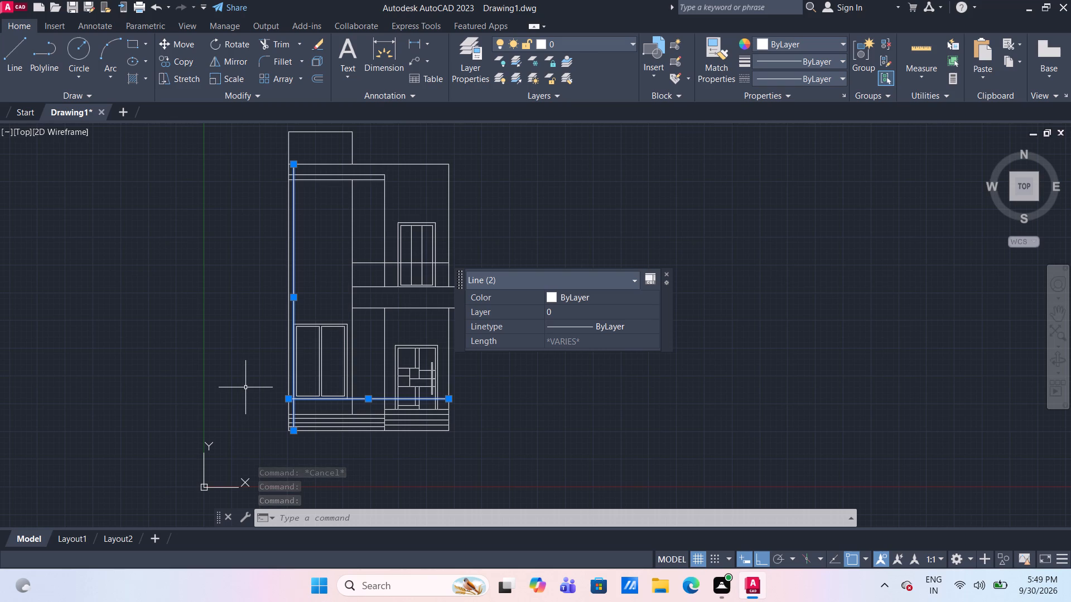
key("Delete")
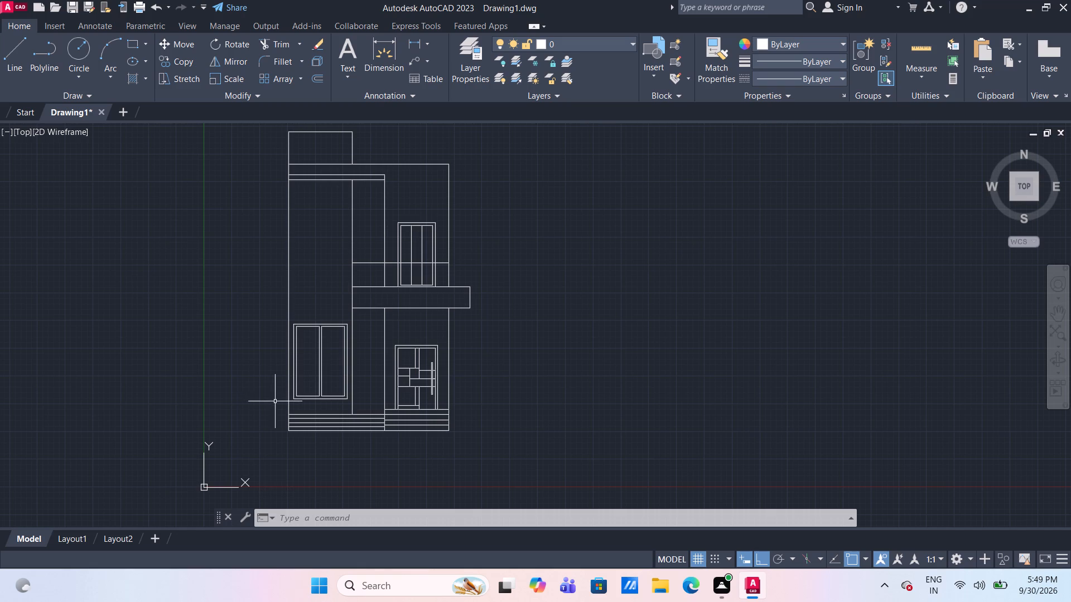
Draw a horizontal line across the full width of the ground-floor window, level with the top of the door frame.
scroll(310, 383, "up", 1)
middle_click_drag(325, 366, 324, 337)
scroll(324, 345, "up", 1)
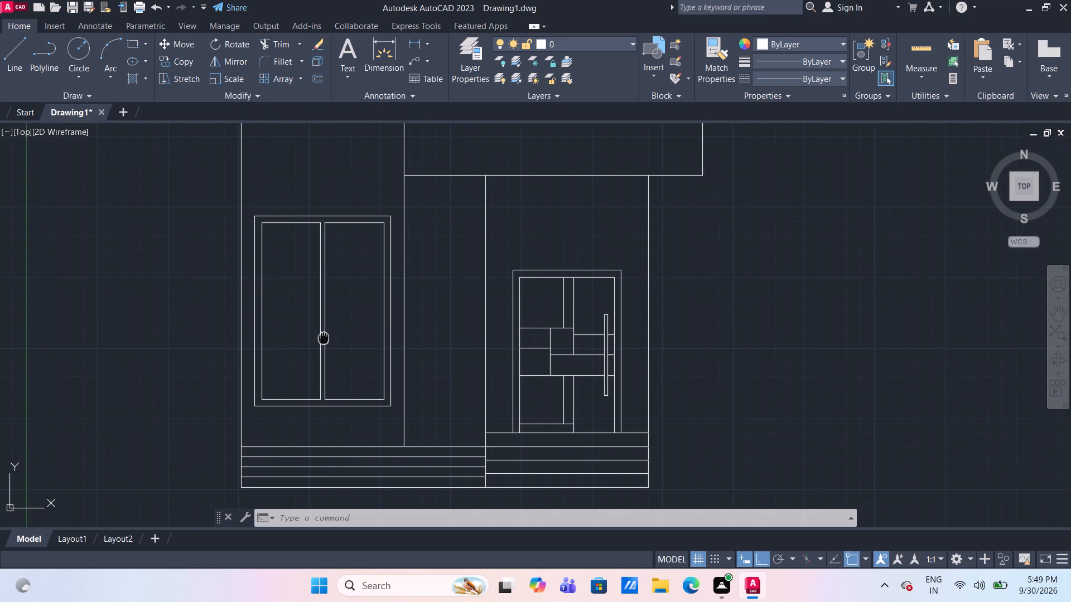
middle_click(349, 313)
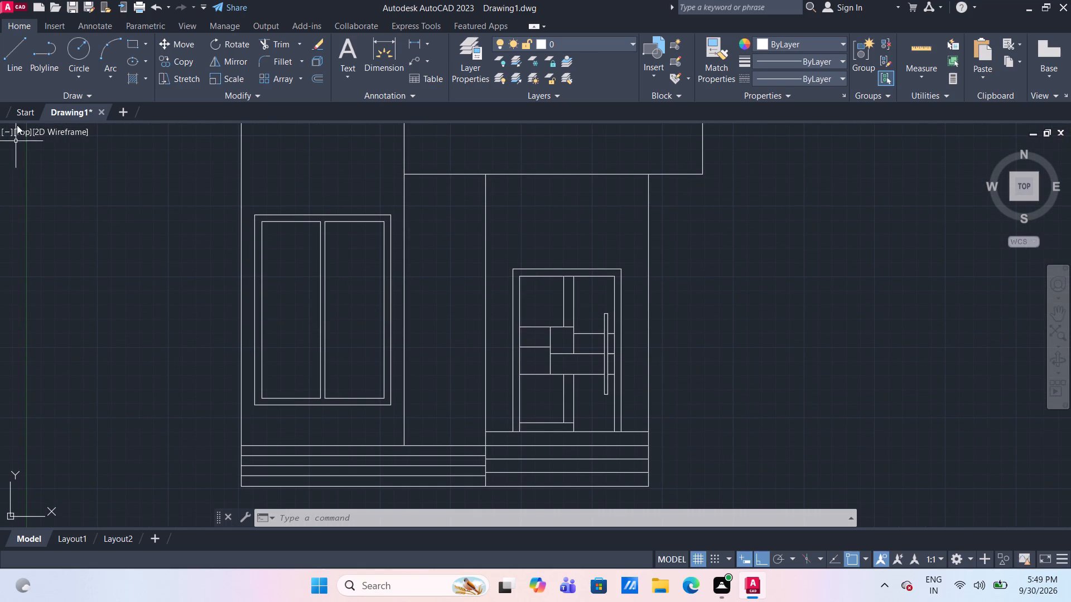
left_click(17, 59)
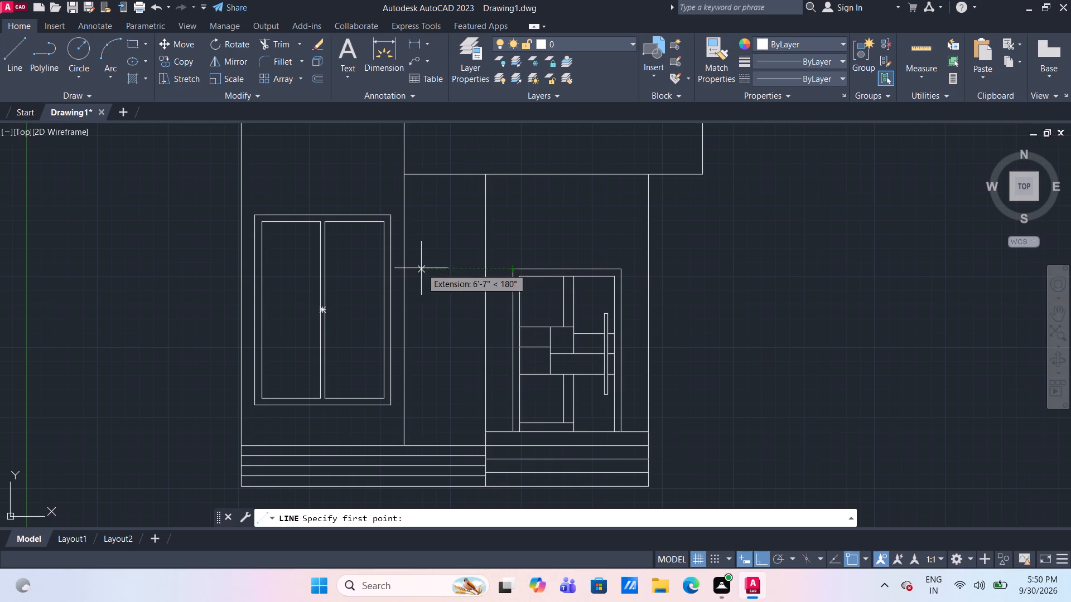
left_click(390, 270)
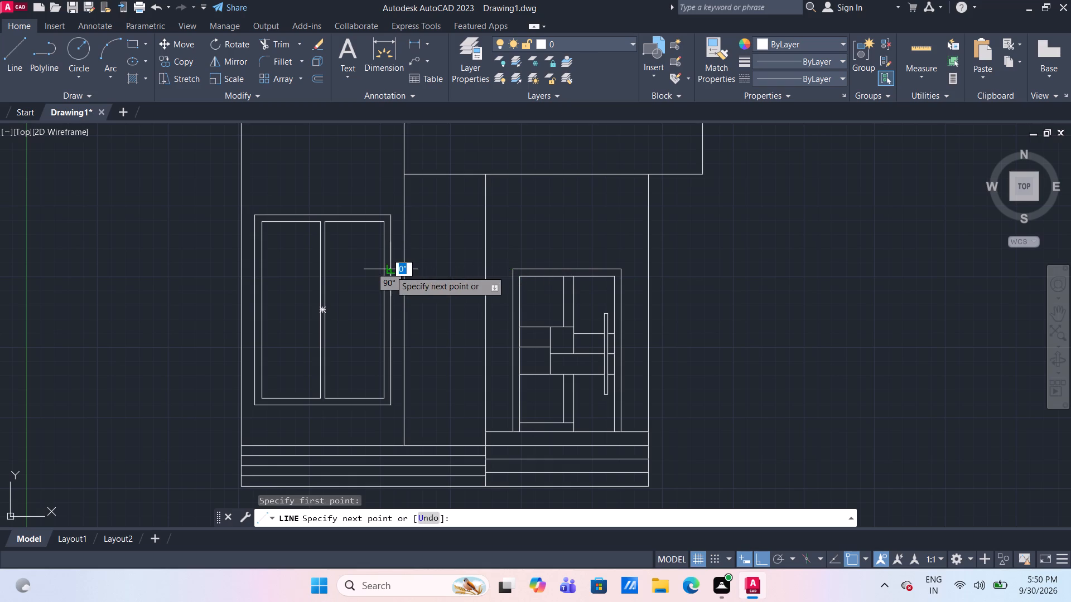
left_click(250, 270)
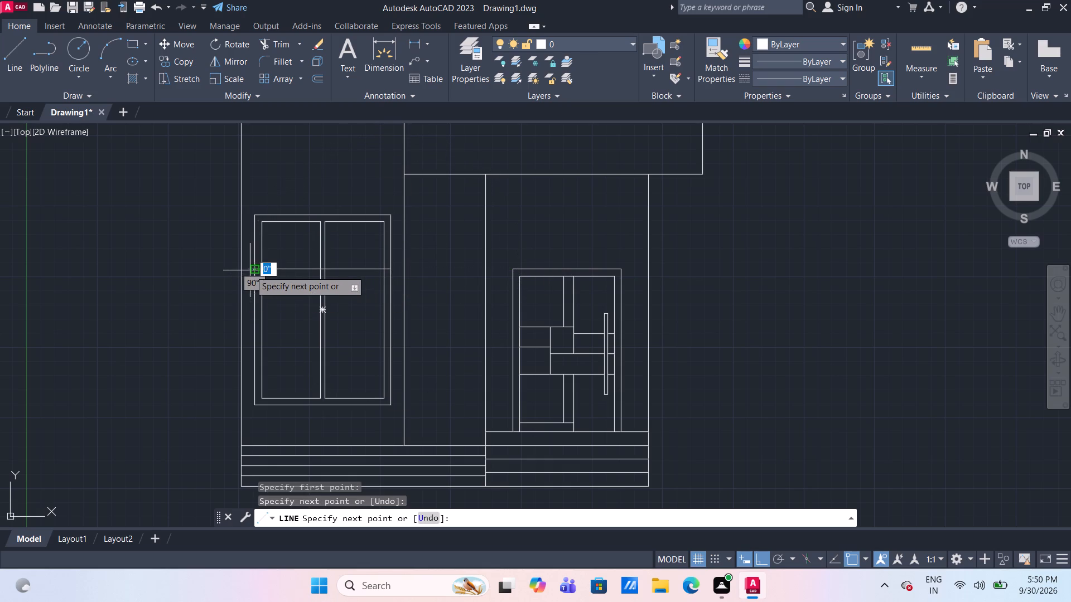
key("Escape")
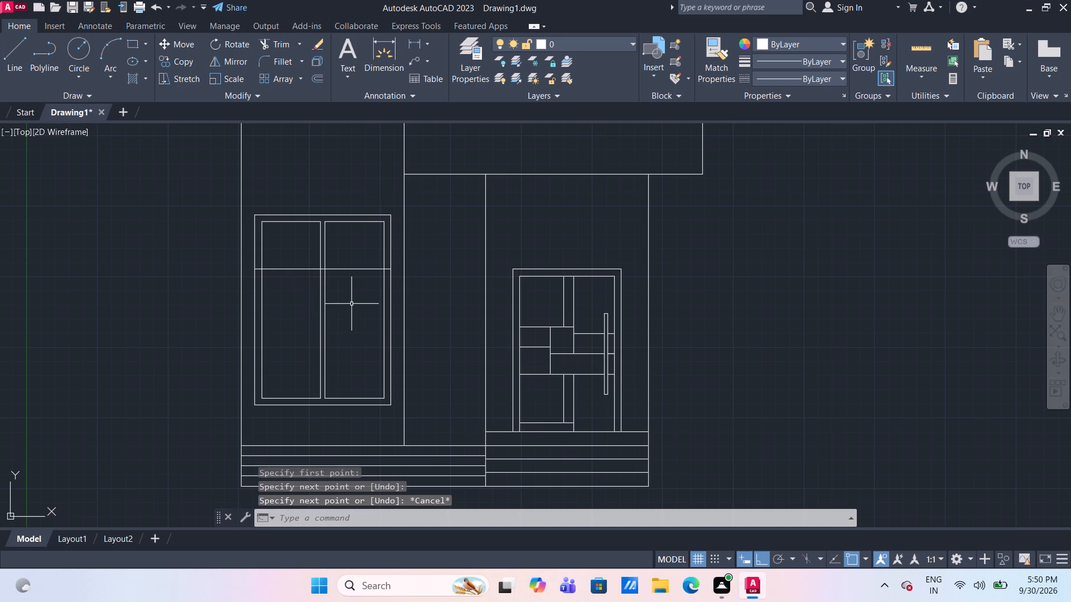
Trim away all the window's vertical frame and mullion lines above the horizontal line level with the door frame top.
middle_click_drag(361, 300, 370, 328)
scroll(369, 279, "up", 1)
middle_click(374, 280)
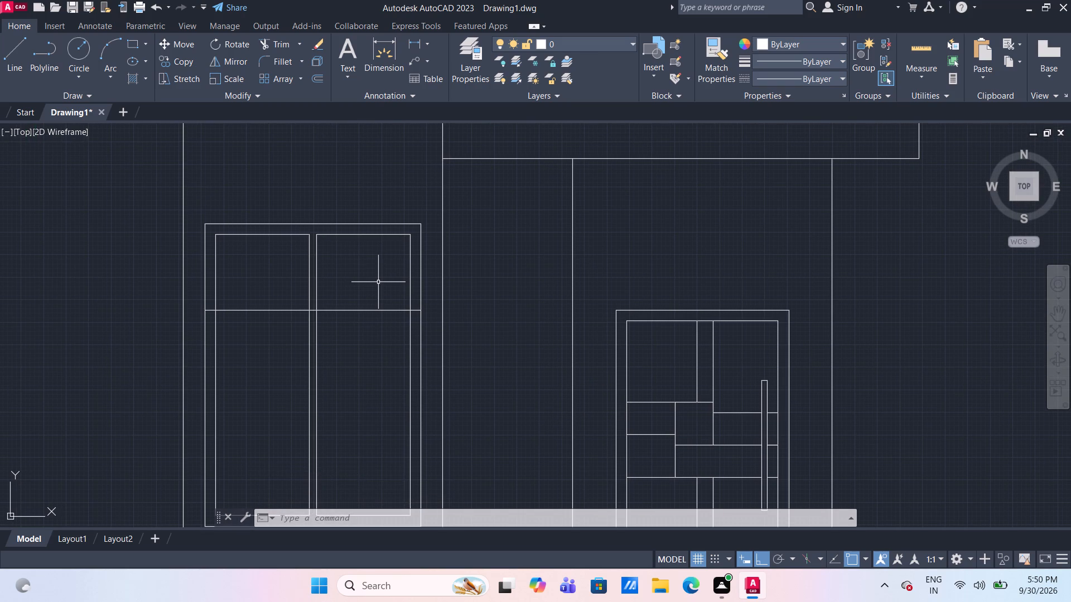
type("TR")
key("Return")
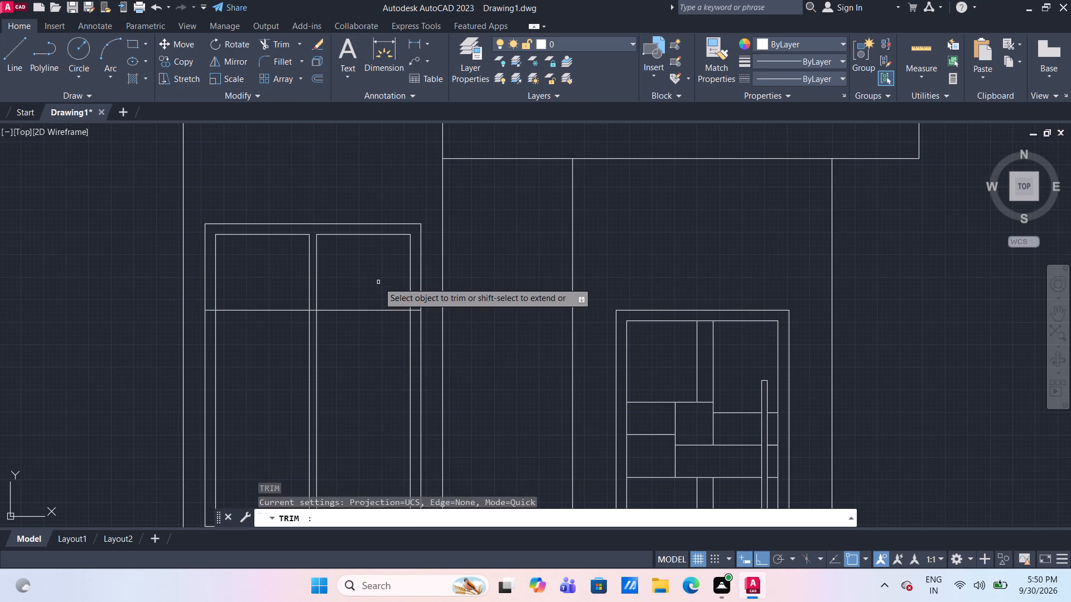
left_click(408, 284)
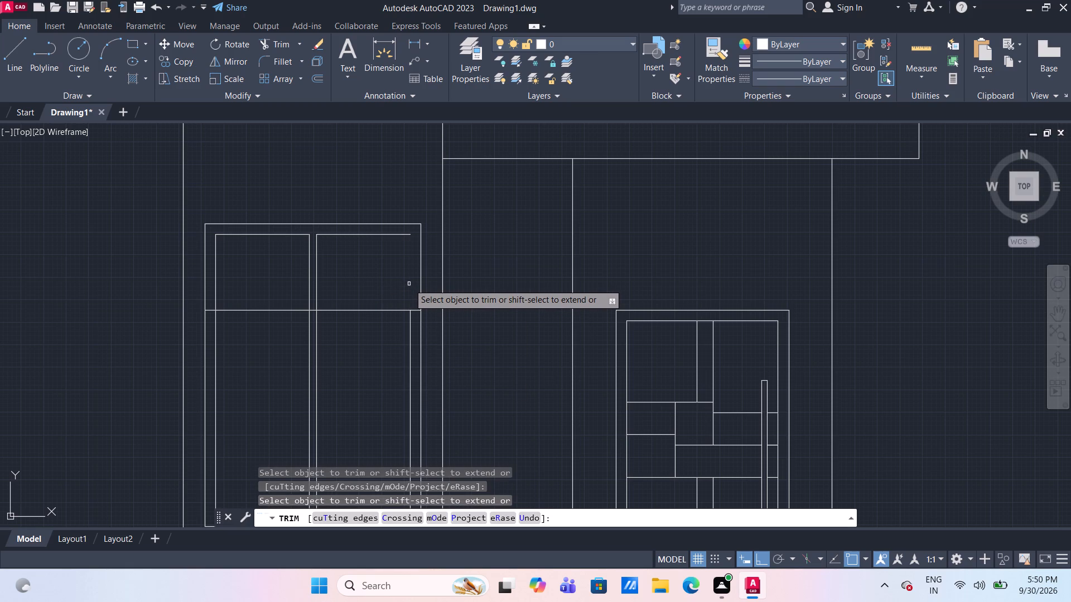
left_click(420, 283)
left_click(318, 271)
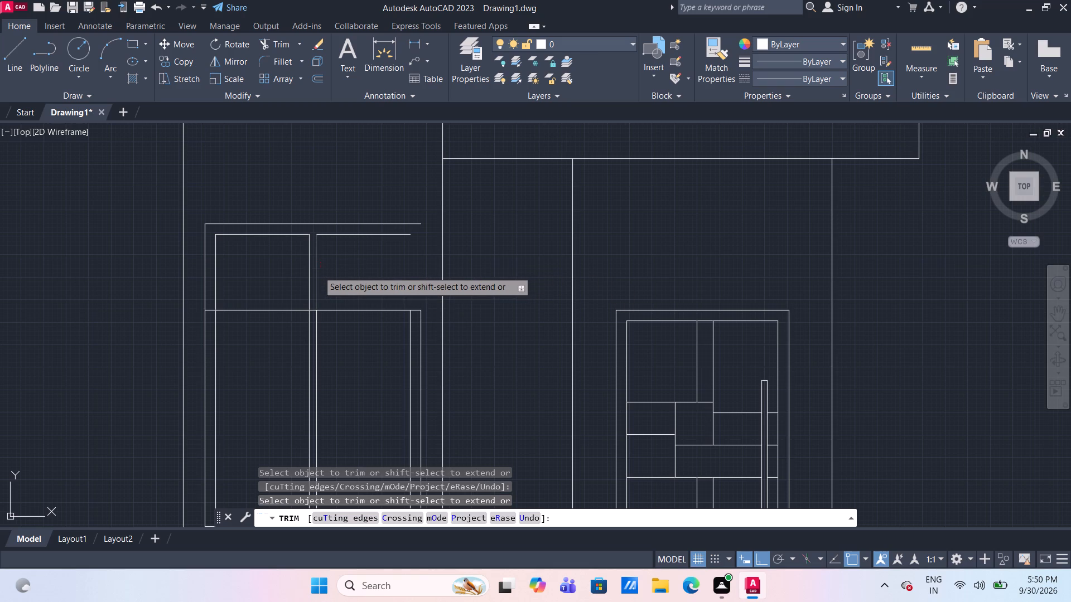
left_click(310, 266)
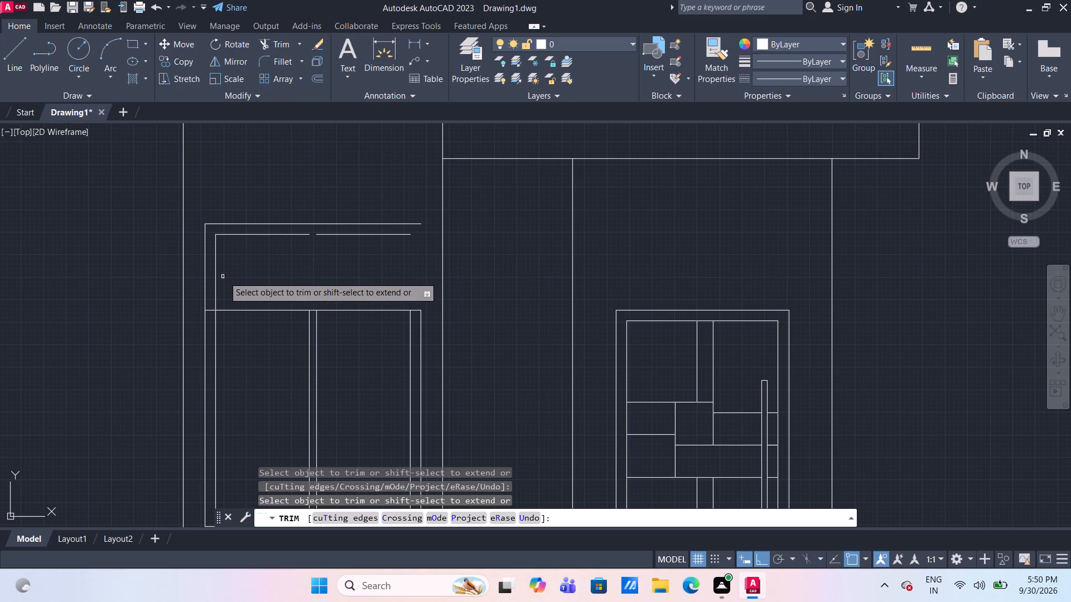
left_click(215, 269)
left_click(205, 264)
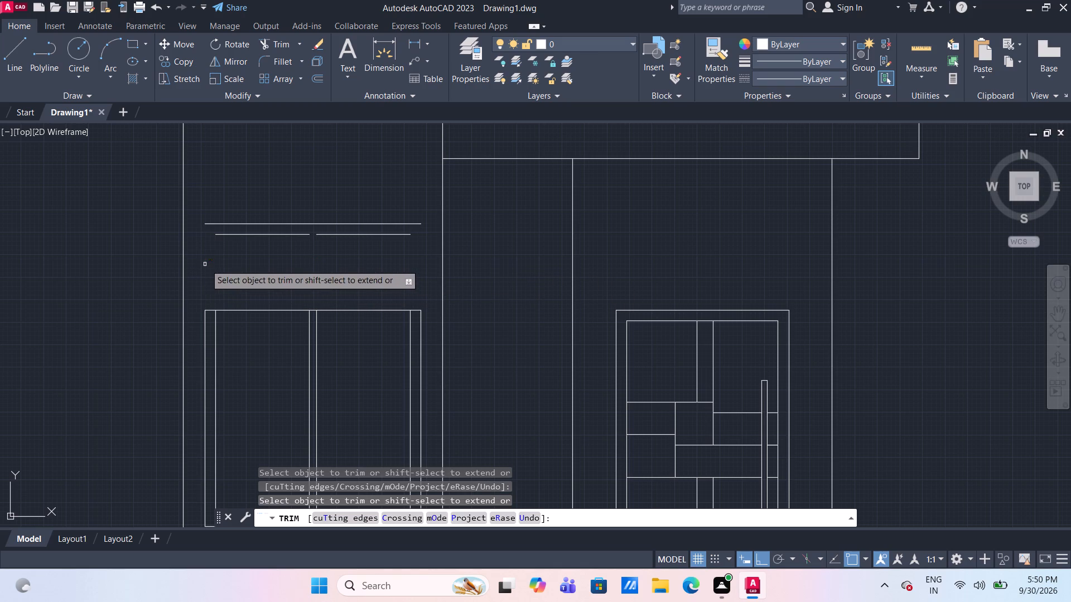
key("Escape")
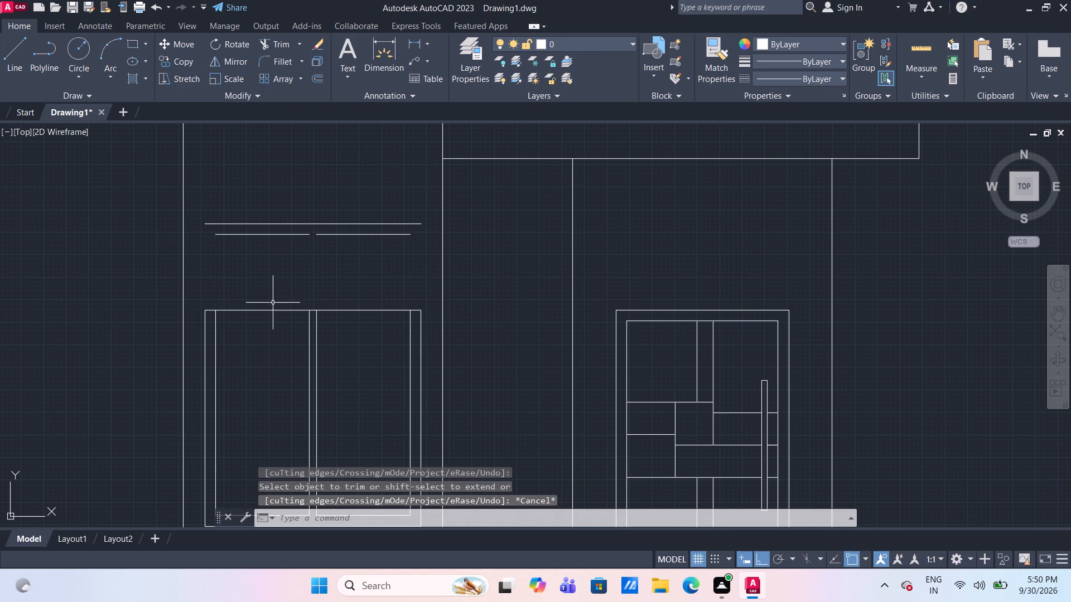
Delete the horizontal cutting line across the ground-floor window.
left_click(264, 311)
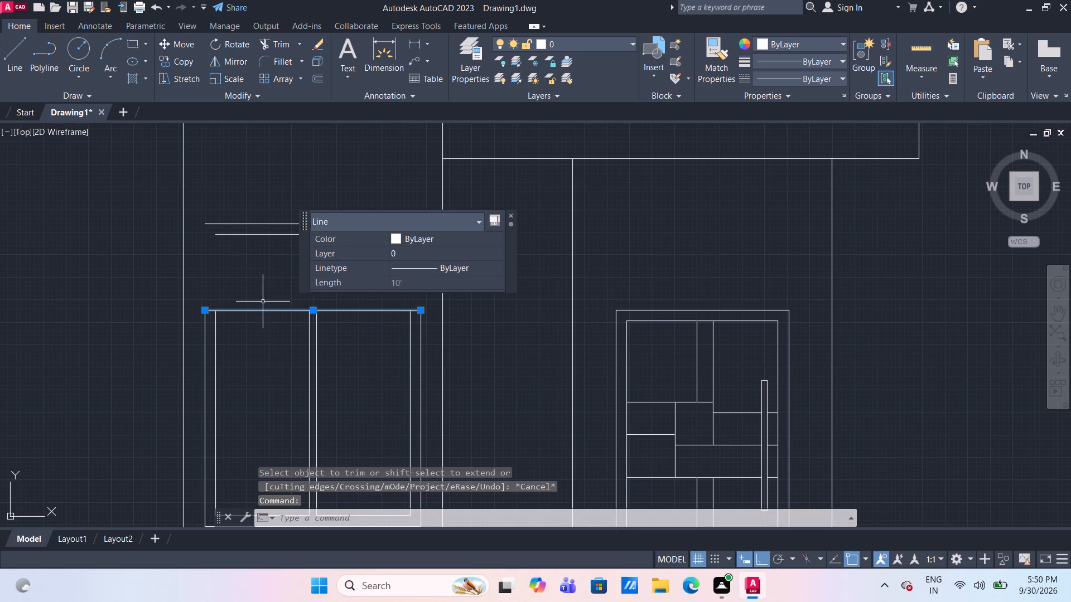
key("Delete")
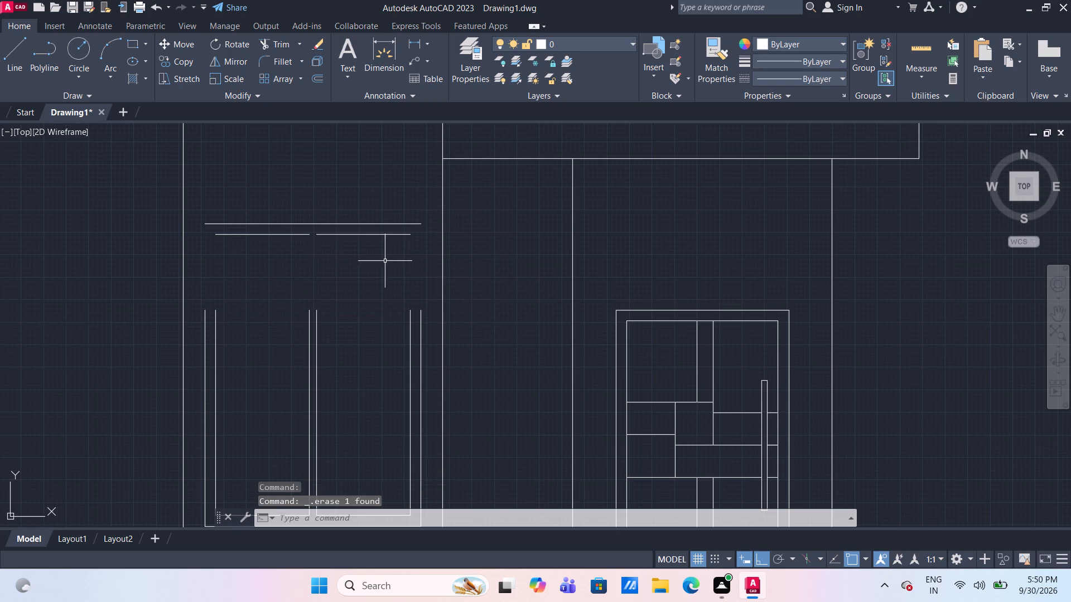
Move the window's three detached top frame lines straight down onto the upper ends of the trimmed outer verticals.
left_click_drag(384, 261, 335, 232)
left_click(280, 211)
key("m")
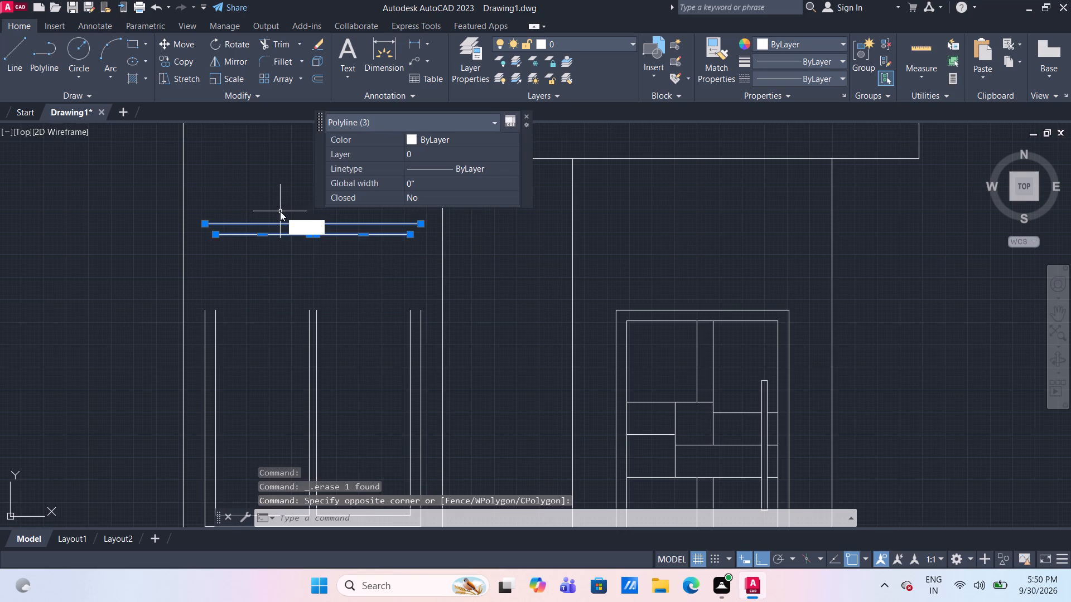
key("Return")
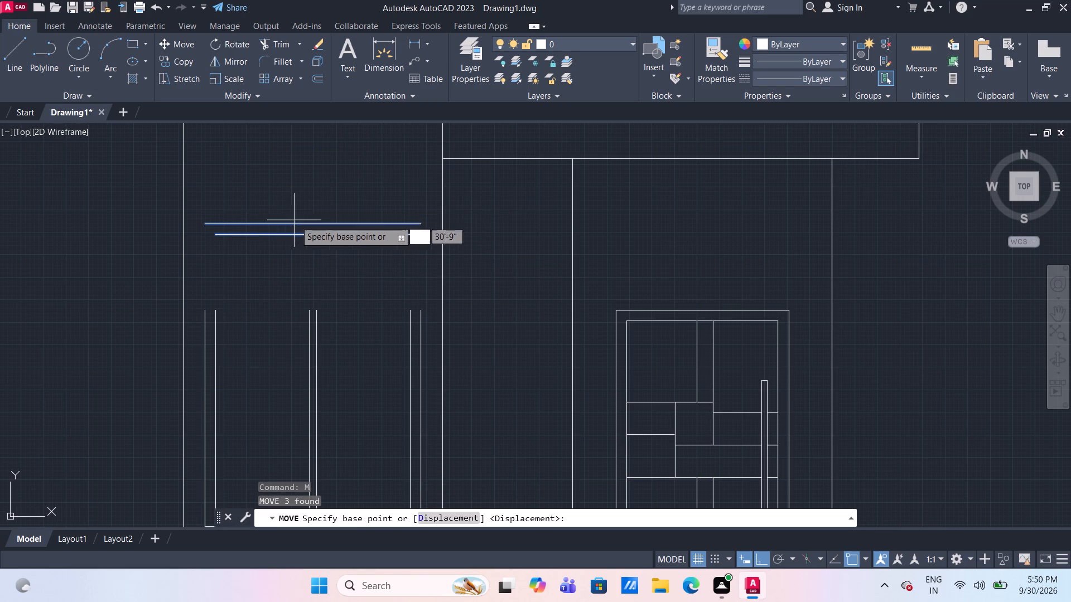
left_click(421, 224)
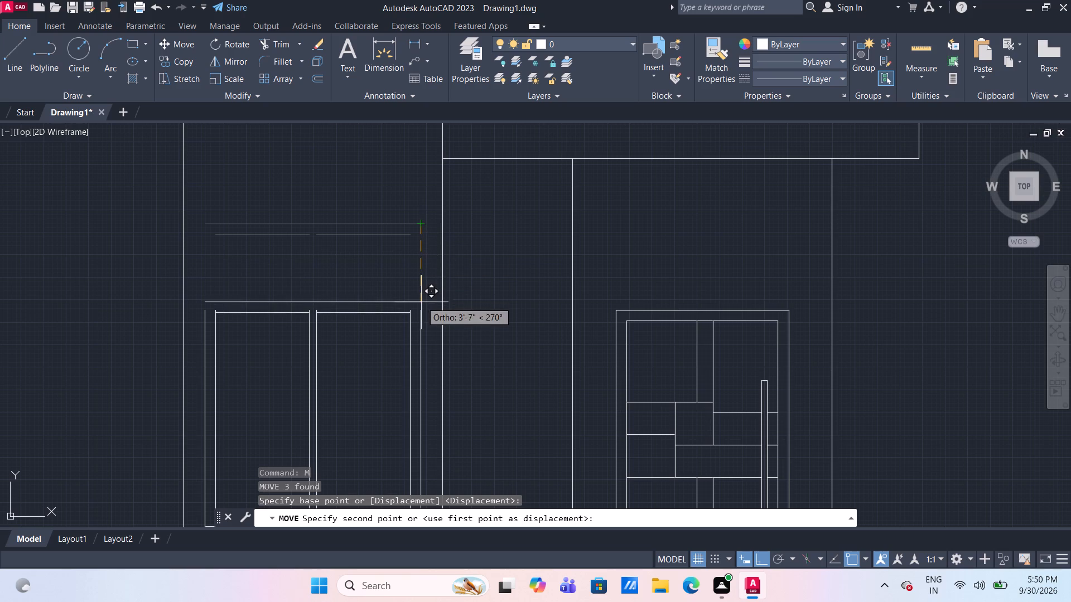
left_click(423, 310)
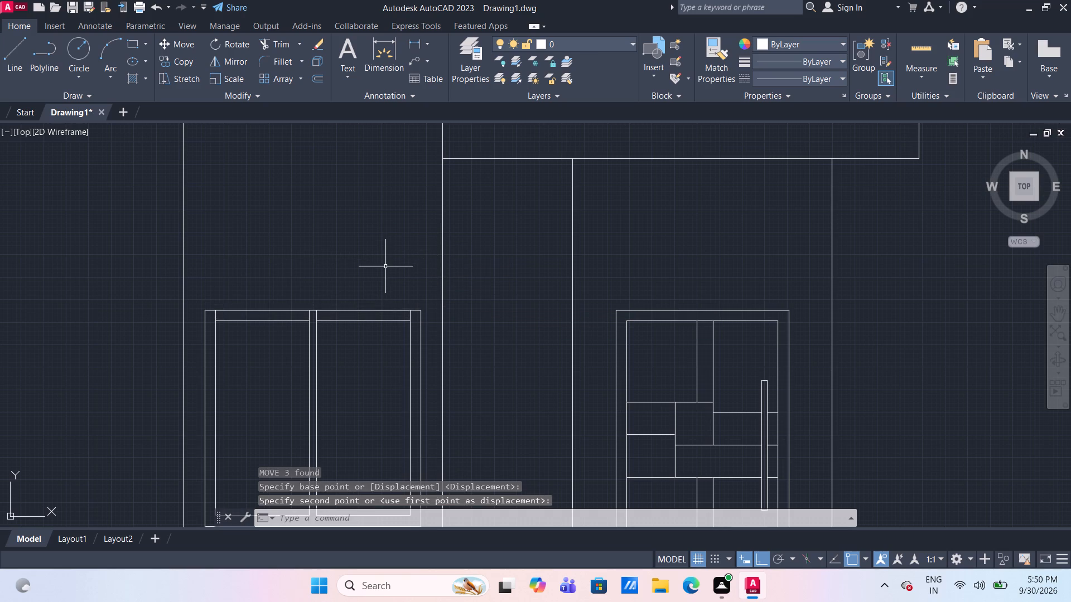
Trim the inner frame and mullion stubs that project between the window's two top frame lines.
middle_click_drag(385, 268, 393, 242)
scroll(393, 242, "up", 1)
middle_click_drag(392, 240, 396, 230)
scroll(393, 240, "up", 1)
scroll(396, 230, "down", 2)
type("TR")
key("Return")
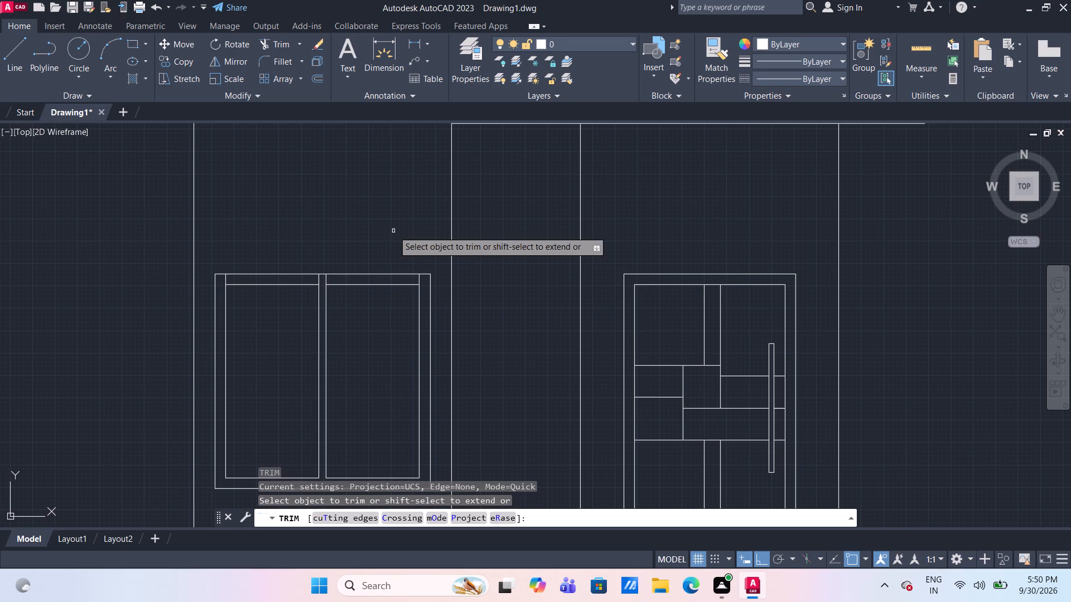
left_click(419, 280)
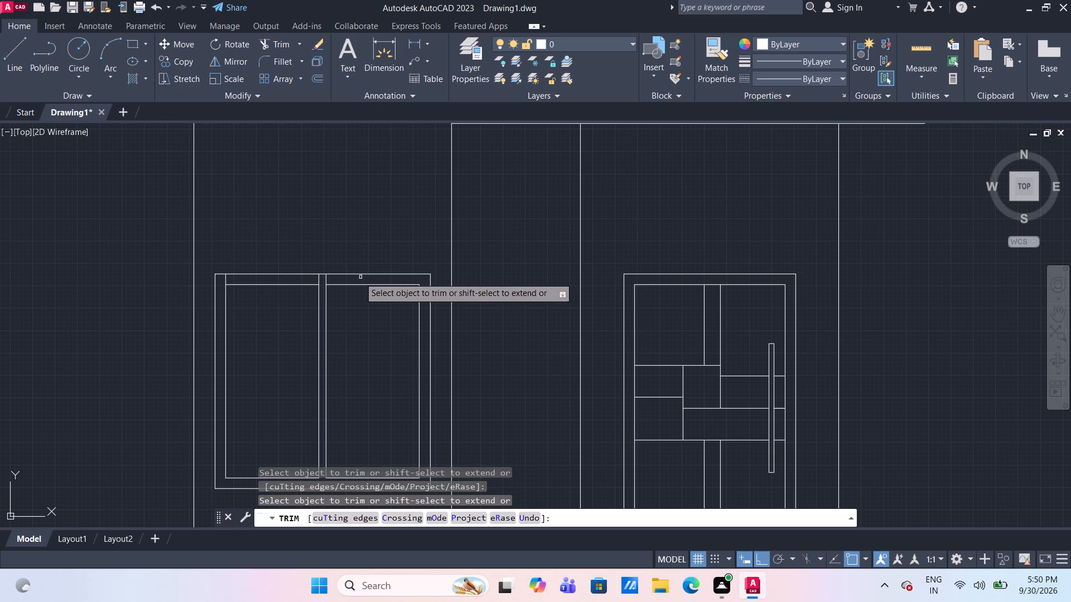
left_click(327, 278)
left_click(319, 279)
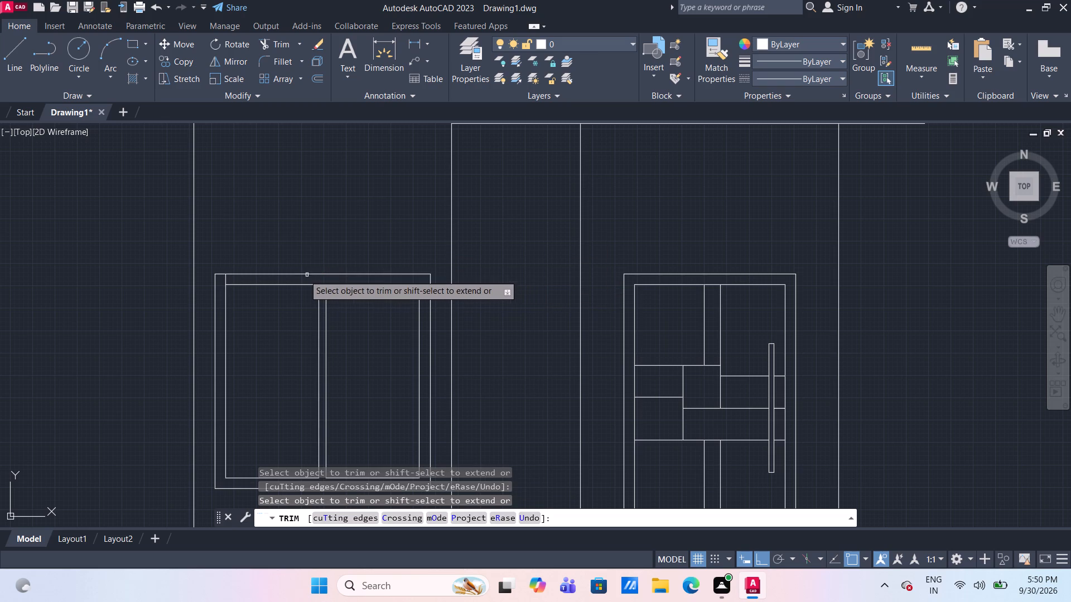
left_click(226, 280)
scroll(300, 210, "down", 2)
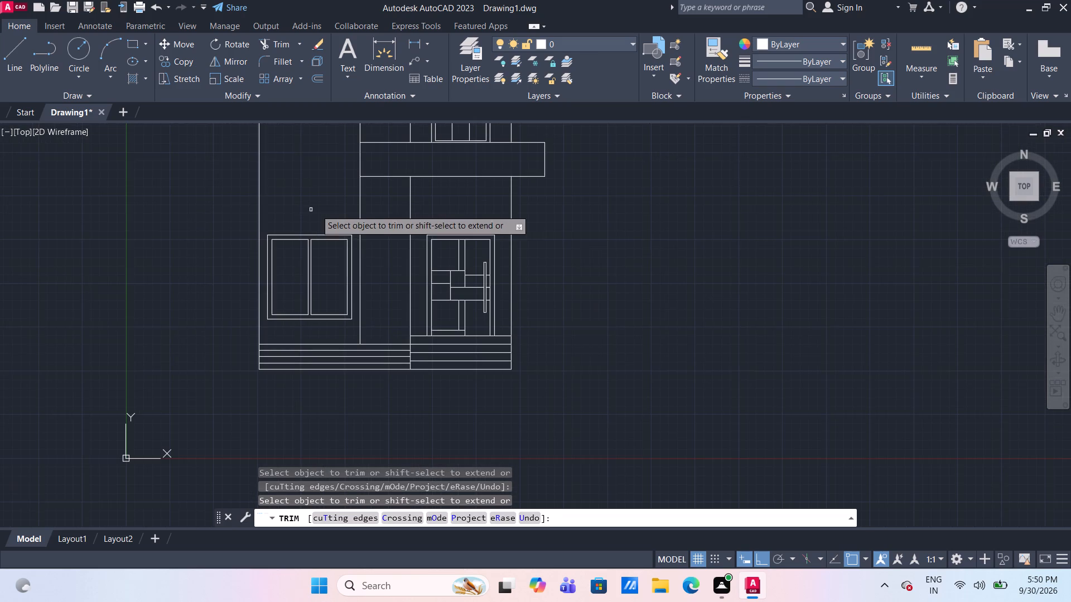
middle_click(331, 197)
scroll(331, 197, "up", 1)
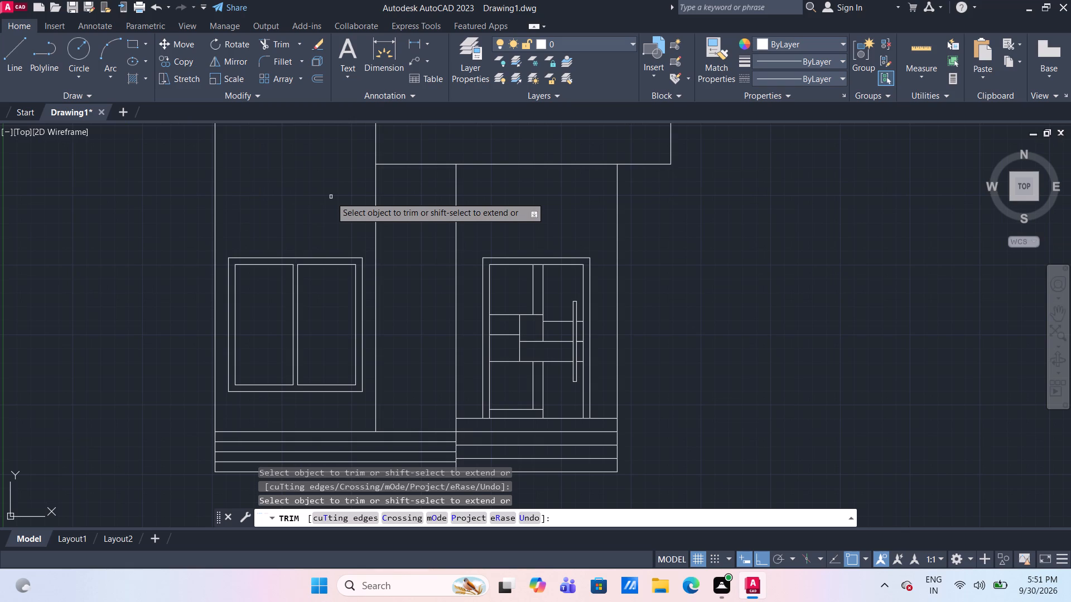
key("Escape")
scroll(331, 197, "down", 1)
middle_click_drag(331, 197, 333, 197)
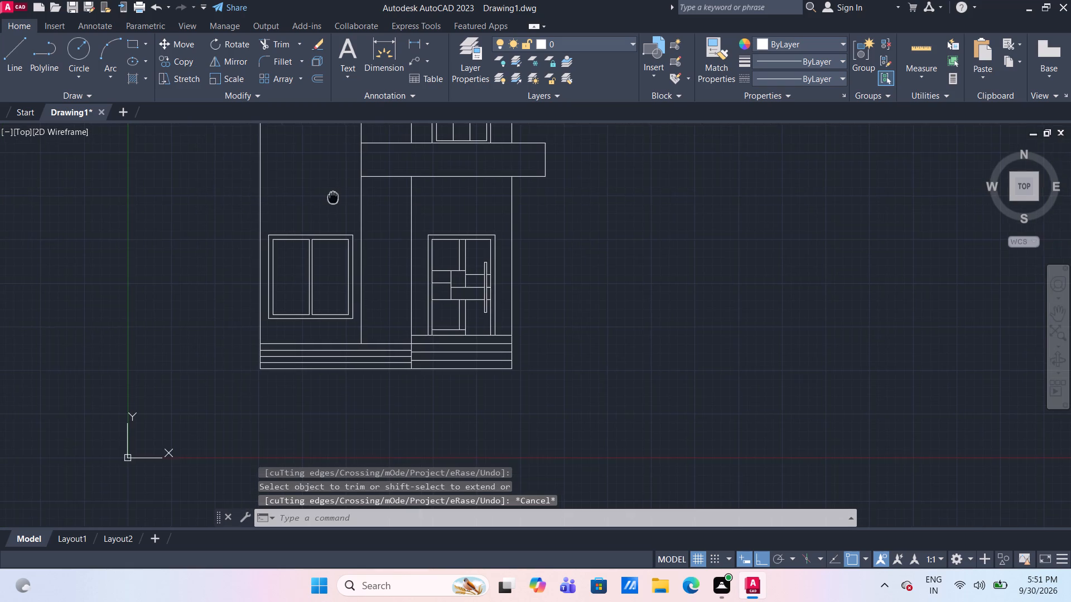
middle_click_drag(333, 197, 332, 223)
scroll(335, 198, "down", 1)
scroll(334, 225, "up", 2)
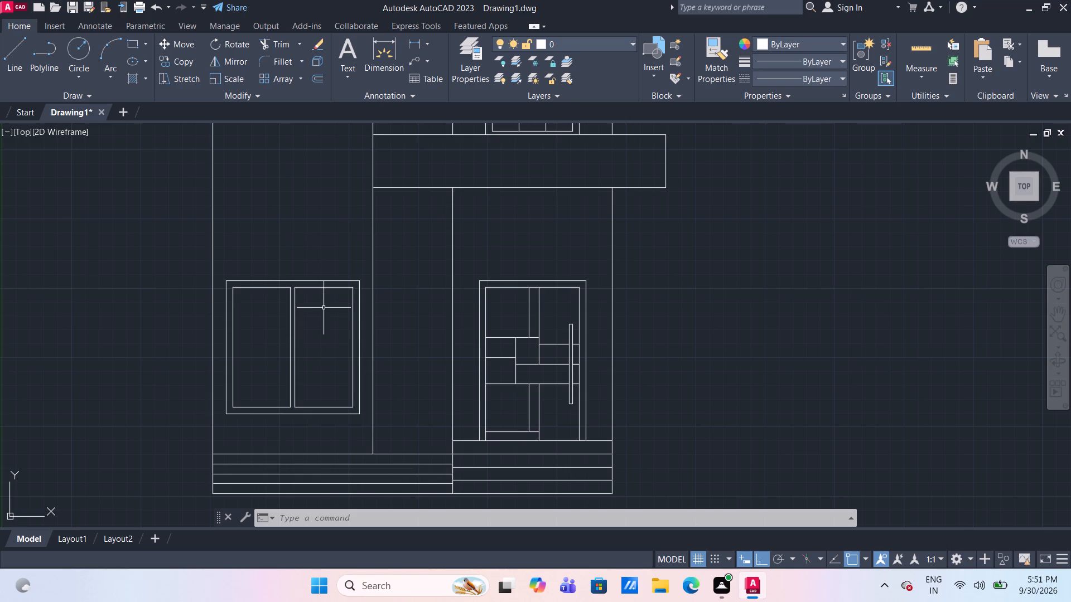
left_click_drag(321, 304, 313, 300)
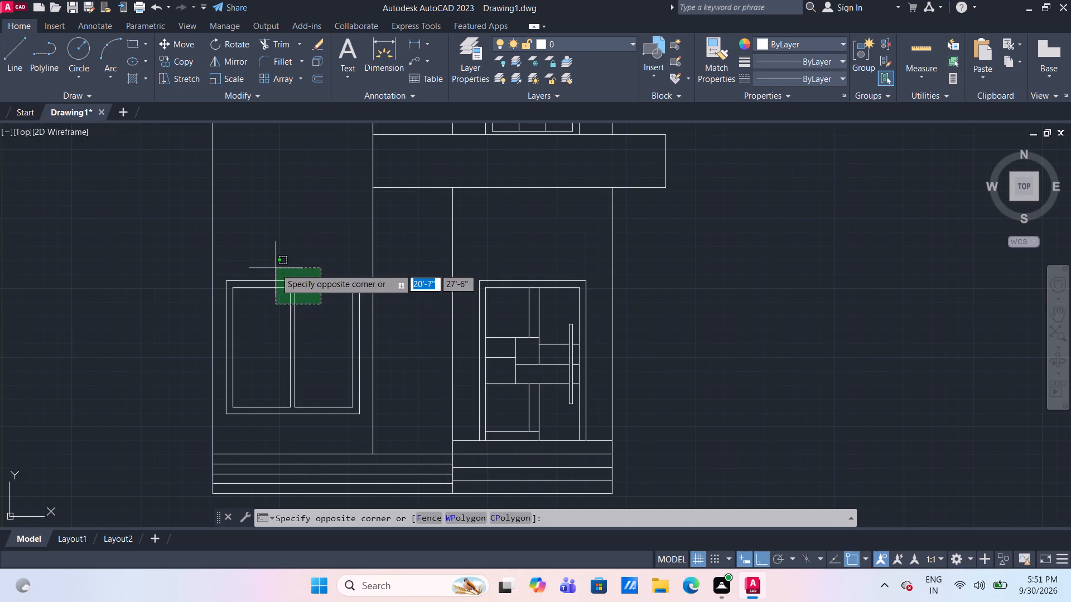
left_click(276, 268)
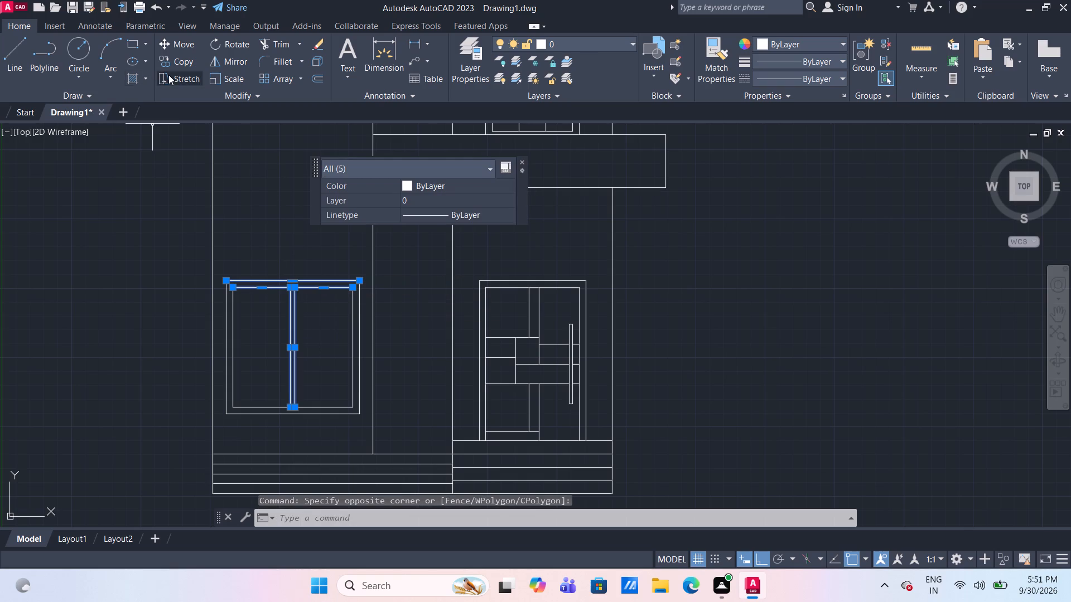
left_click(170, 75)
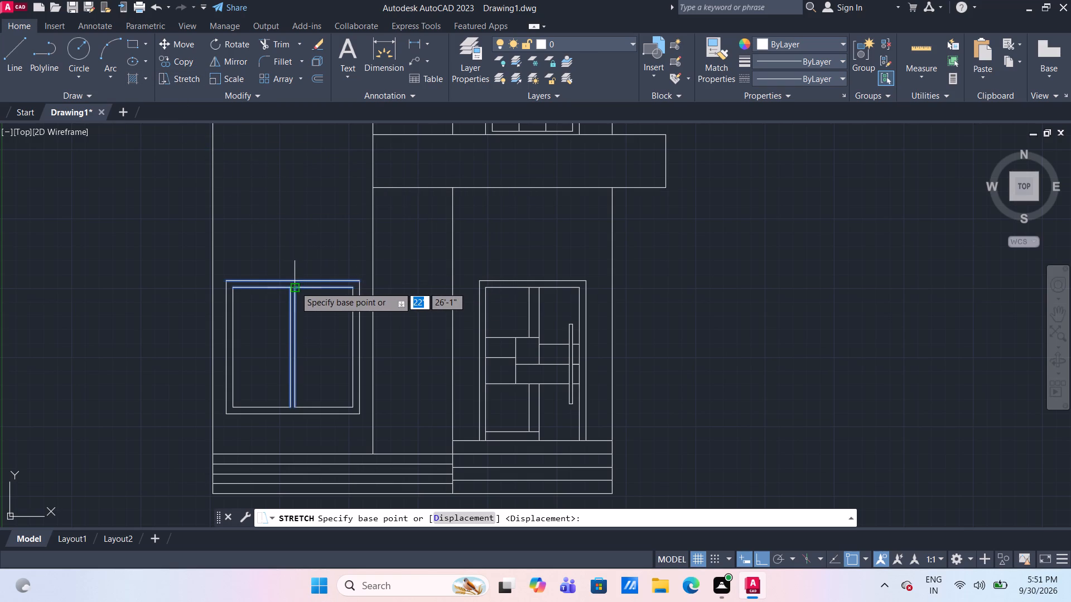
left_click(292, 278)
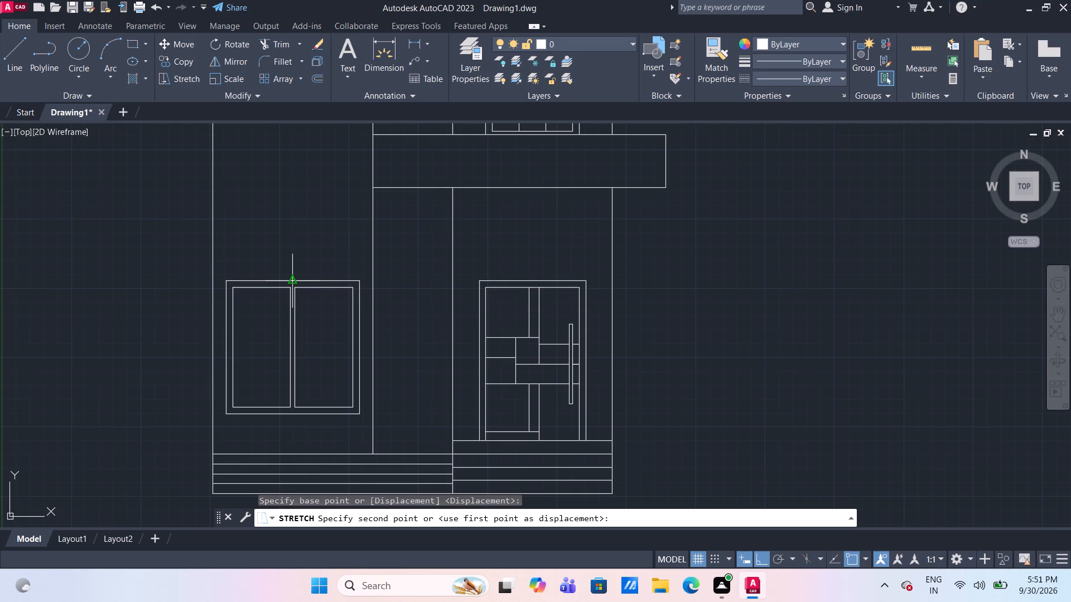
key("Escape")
Move the window's three top frame lines 1' straight up.
left_click(324, 294)
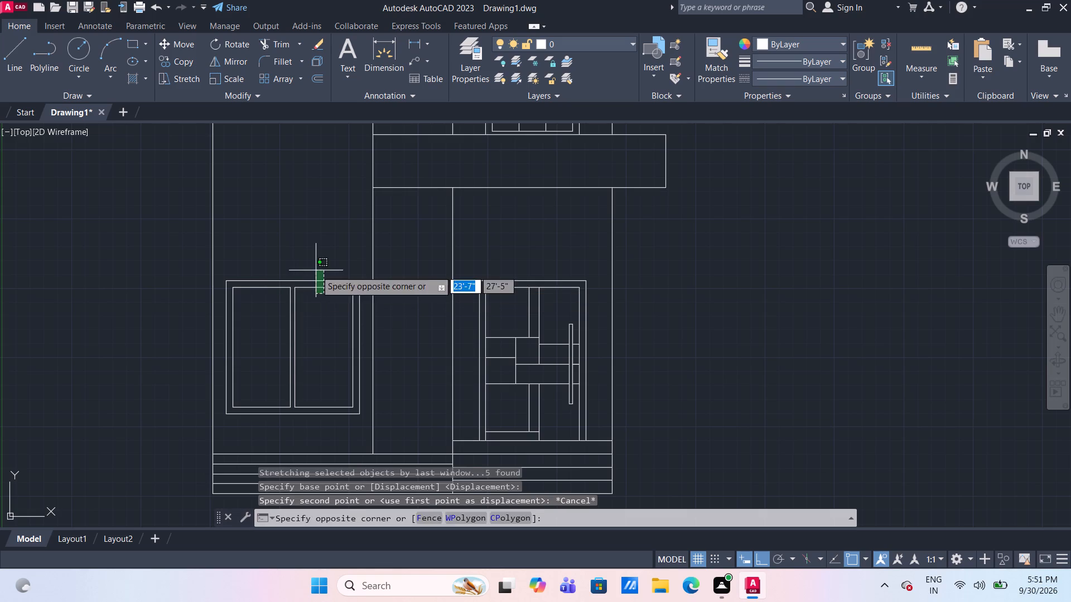
left_click(316, 270)
left_click(269, 289)
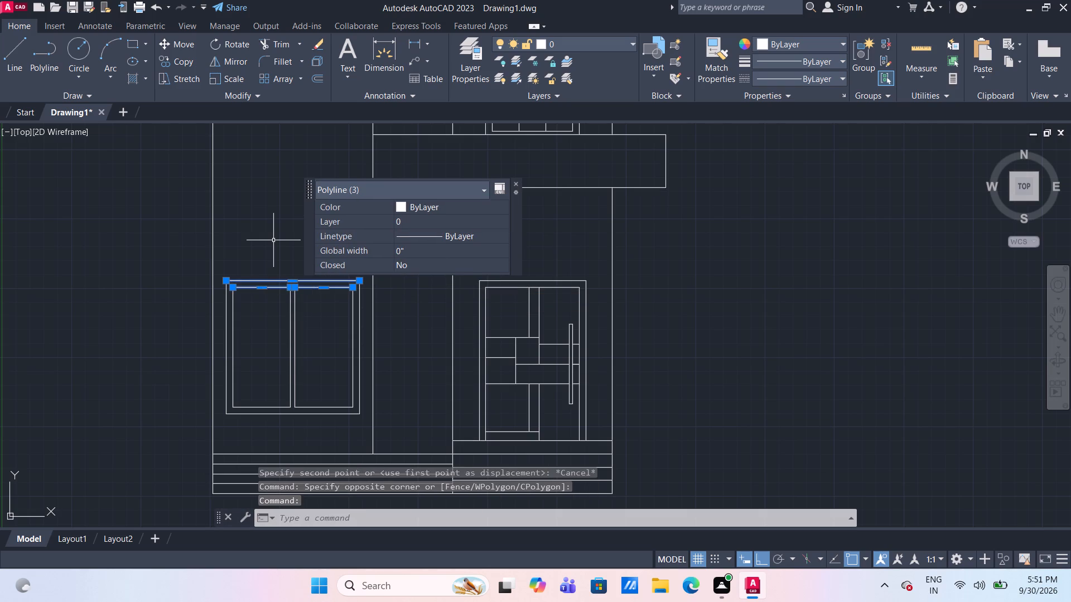
key("m")
key("Return")
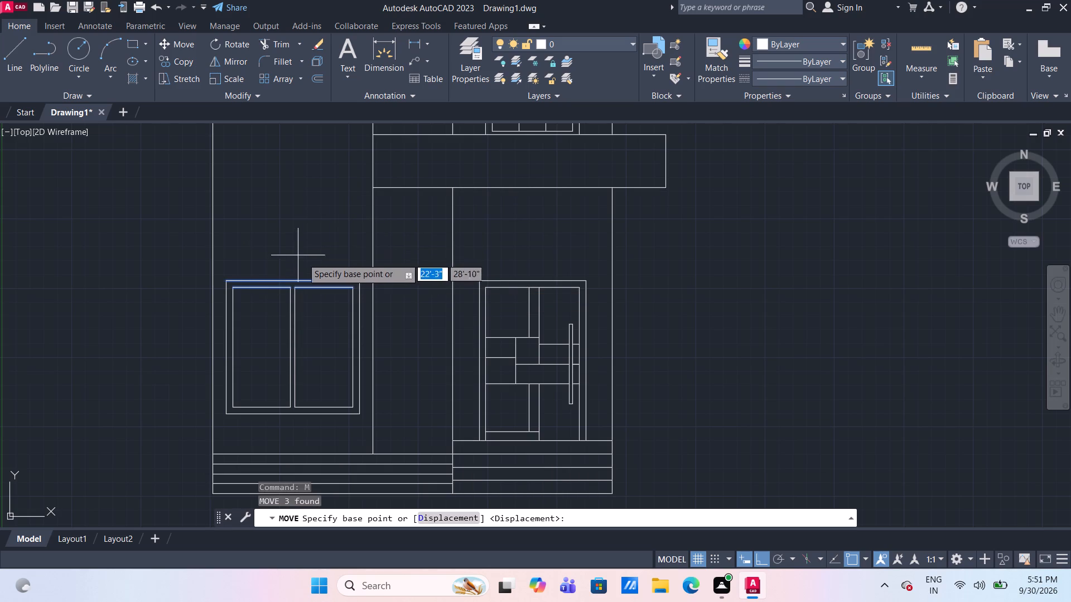
left_click(292, 281)
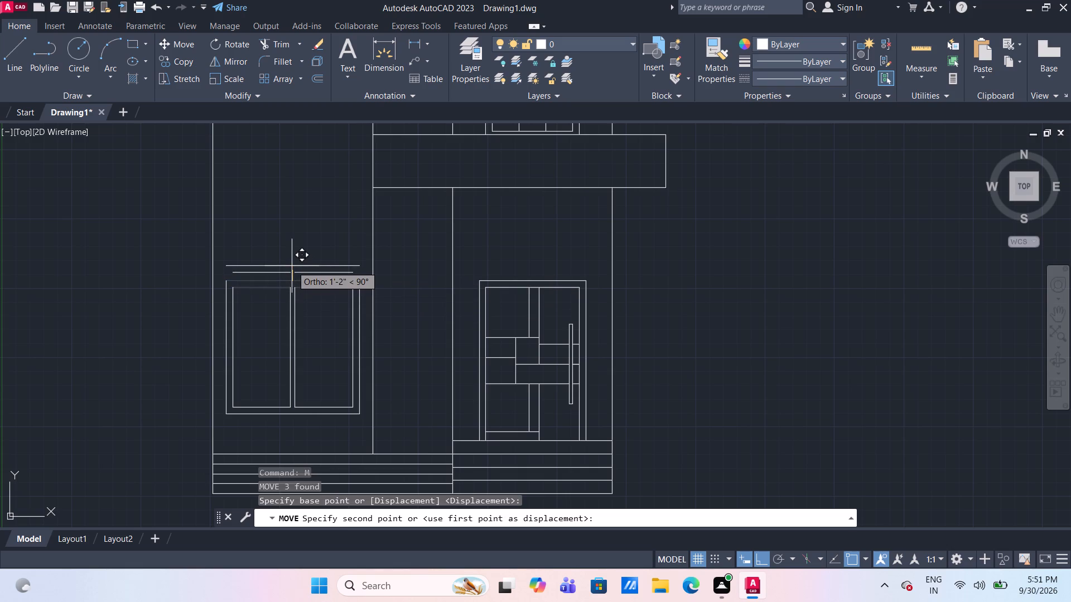
type("1'")
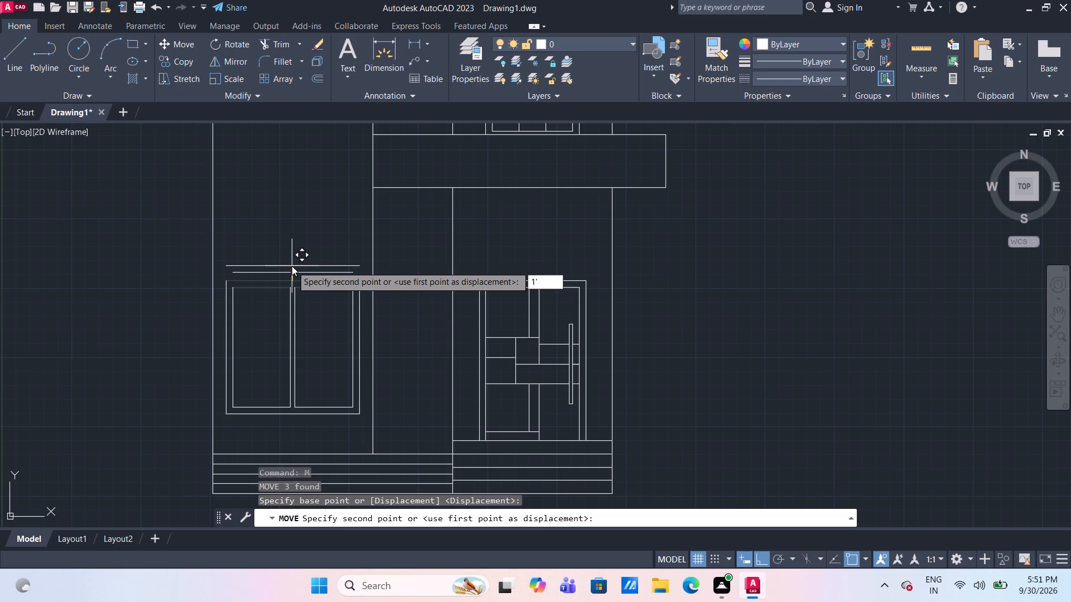
key("Return")
key("Escape")
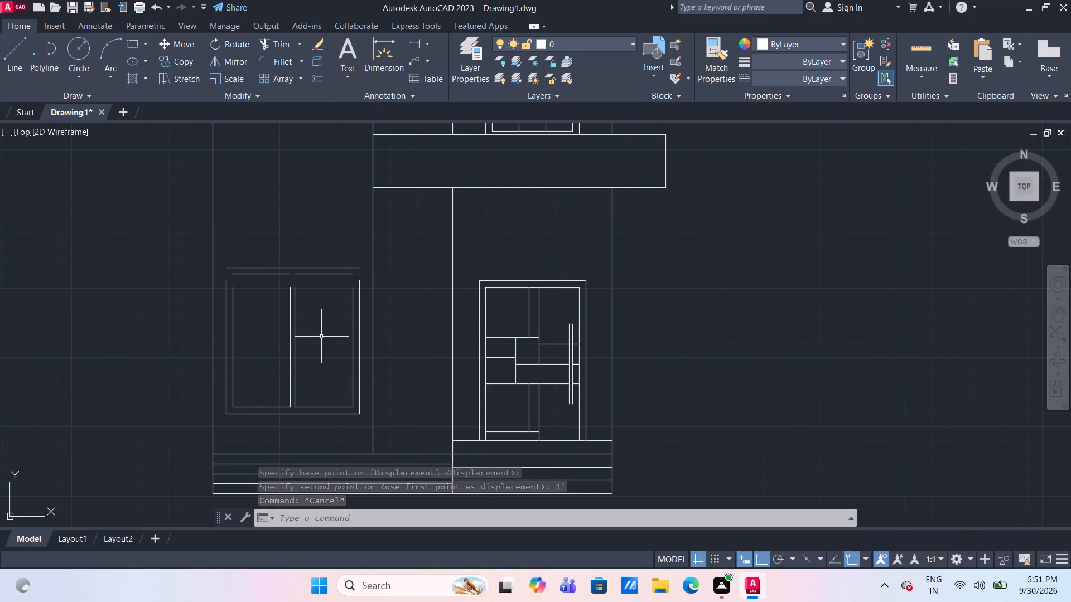
Extend the window's vertical frame and mullion lines up to the raised top frame lines using a fence across them.
type("EX")
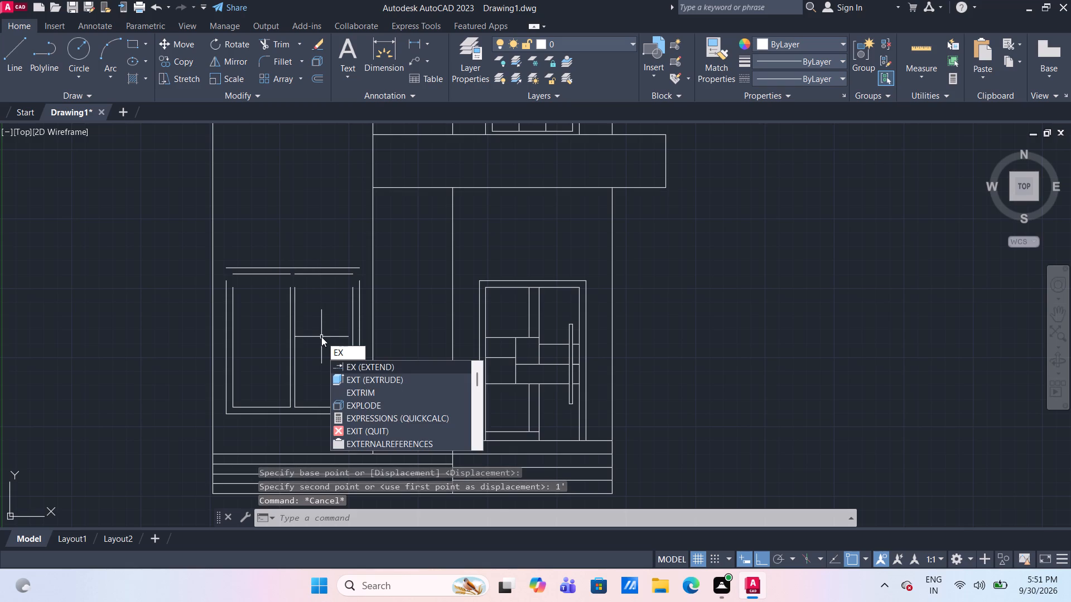
key("Return")
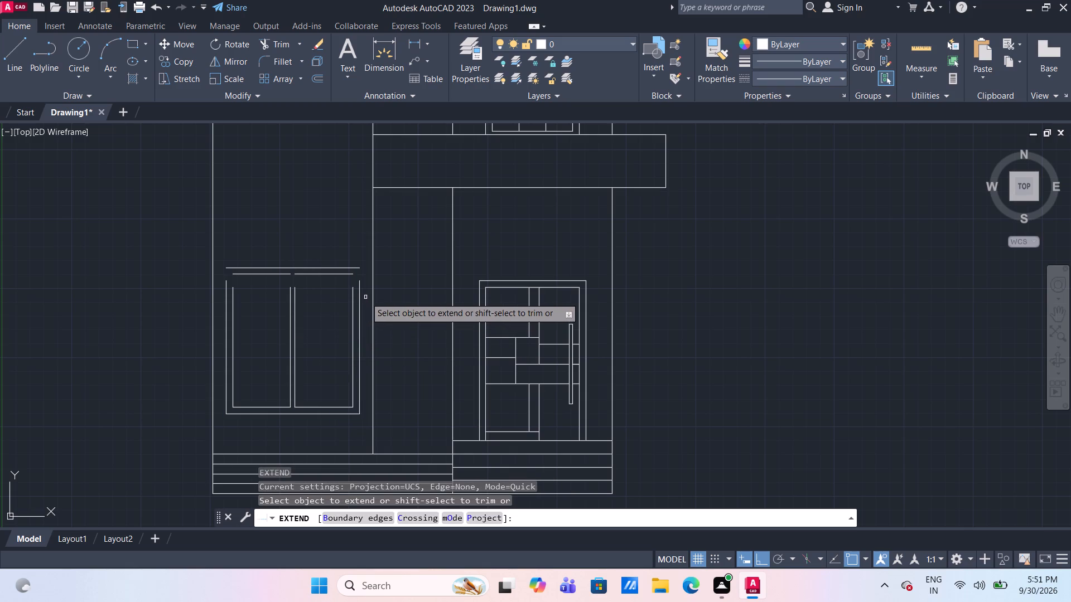
left_click(365, 297)
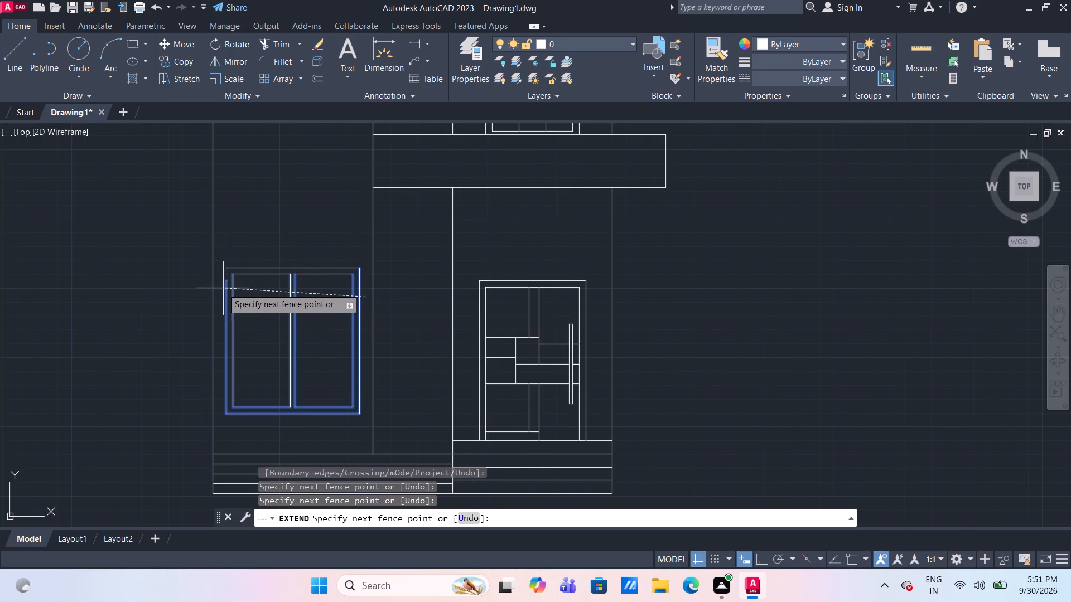
Finish the fence that extends the ground-floor window's vertical frame and mullion lines up to its raised top frame lines.
left_click(220, 288)
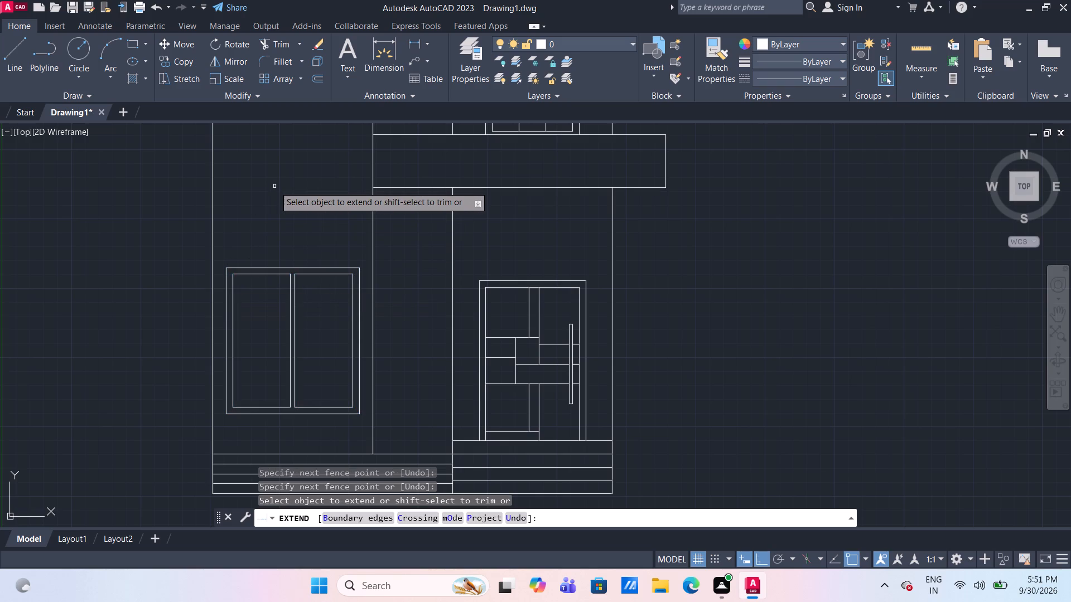
key("Escape")
Group all the frame and mullion lines of the ground-floor window into one object.
scroll(282, 193, "down", 2)
middle_click_drag(282, 193, 269, 247)
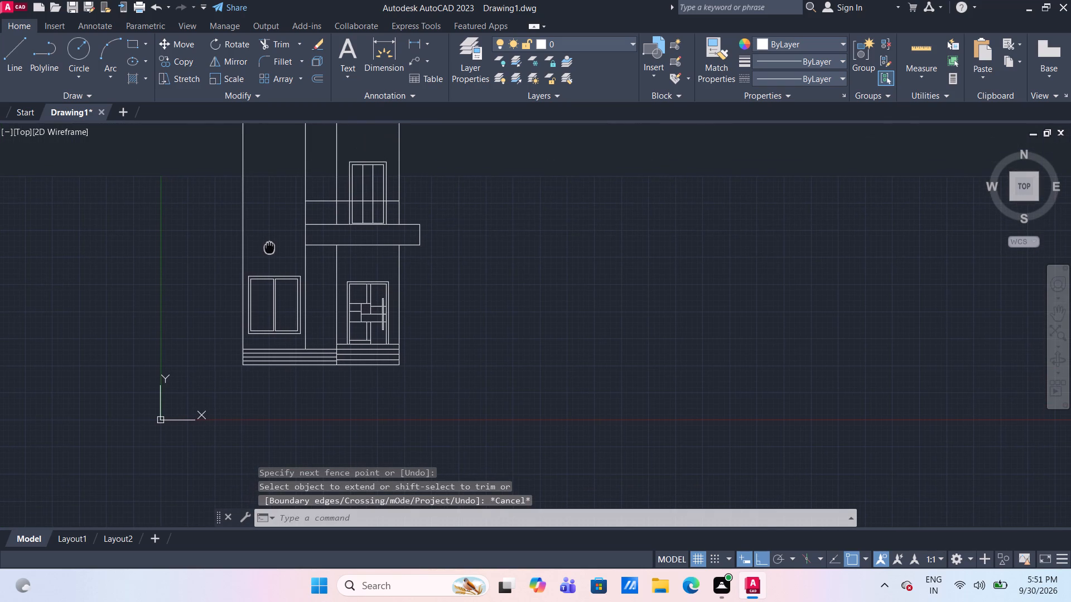
middle_click_drag(269, 247, 269, 249)
scroll(281, 265, "up", 2)
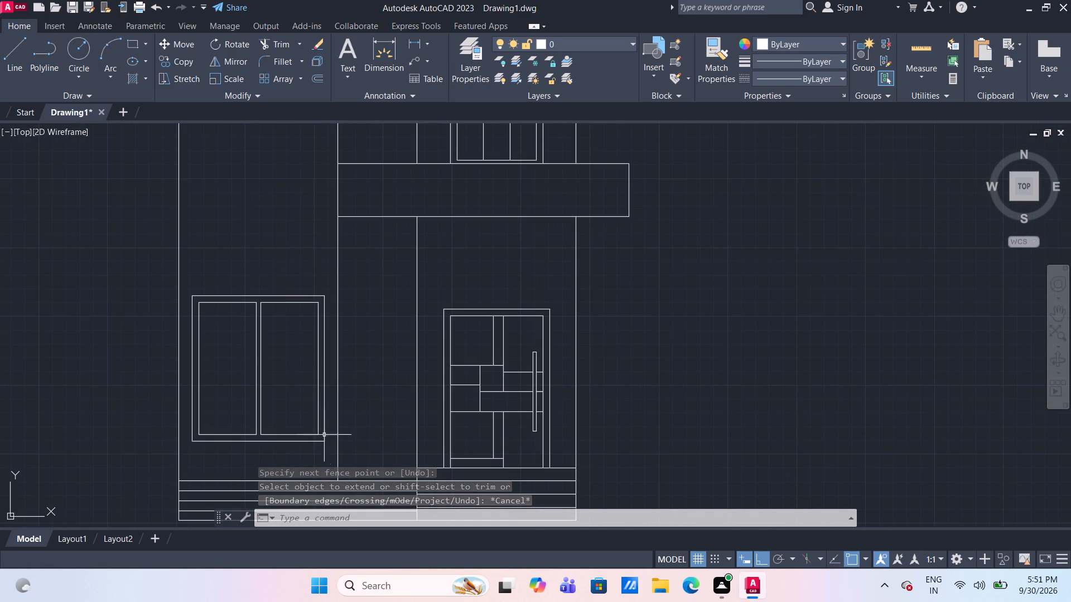
left_click_drag(327, 455, 317, 449)
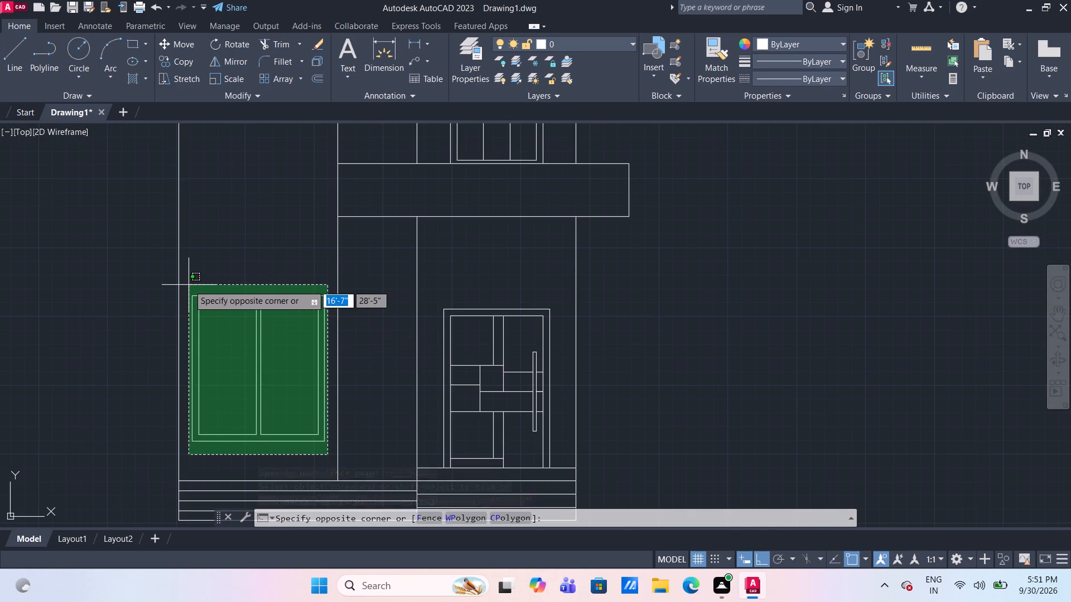
left_click(188, 284)
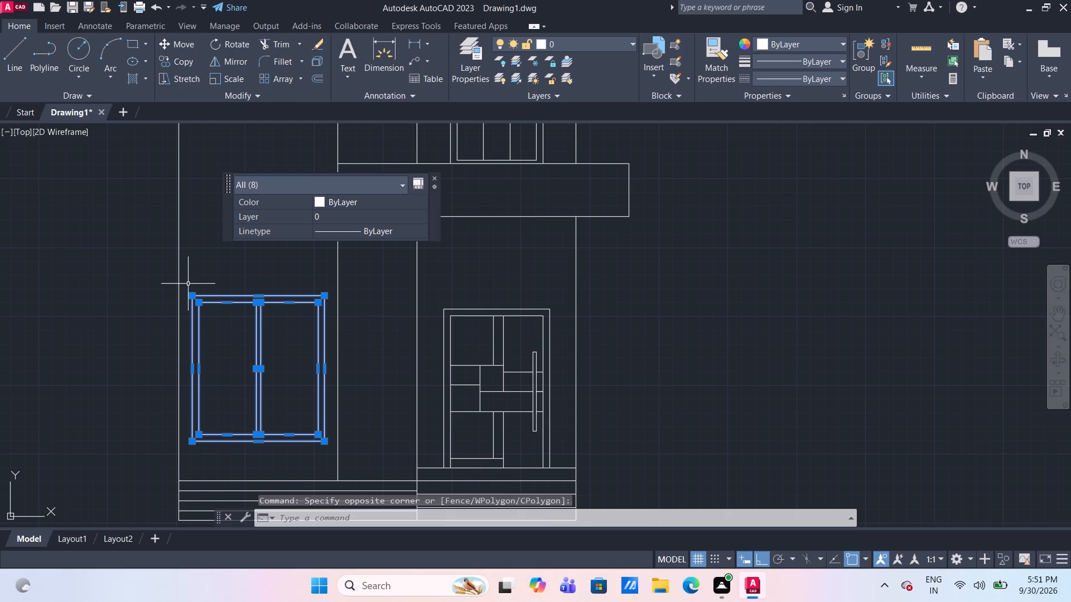
key("g")
key("Return")
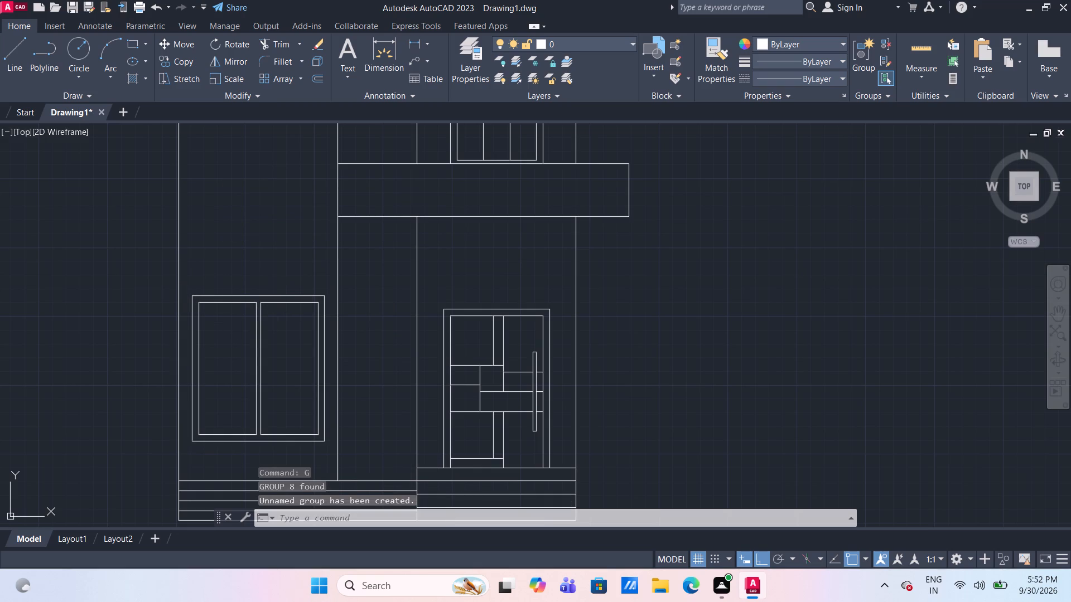
Copy the grouped ground-floor window about 23'-3" straight up to the upper floor, using its lower outer frame corner as base point.
left_click(271, 302)
type("CO")
key("Return")
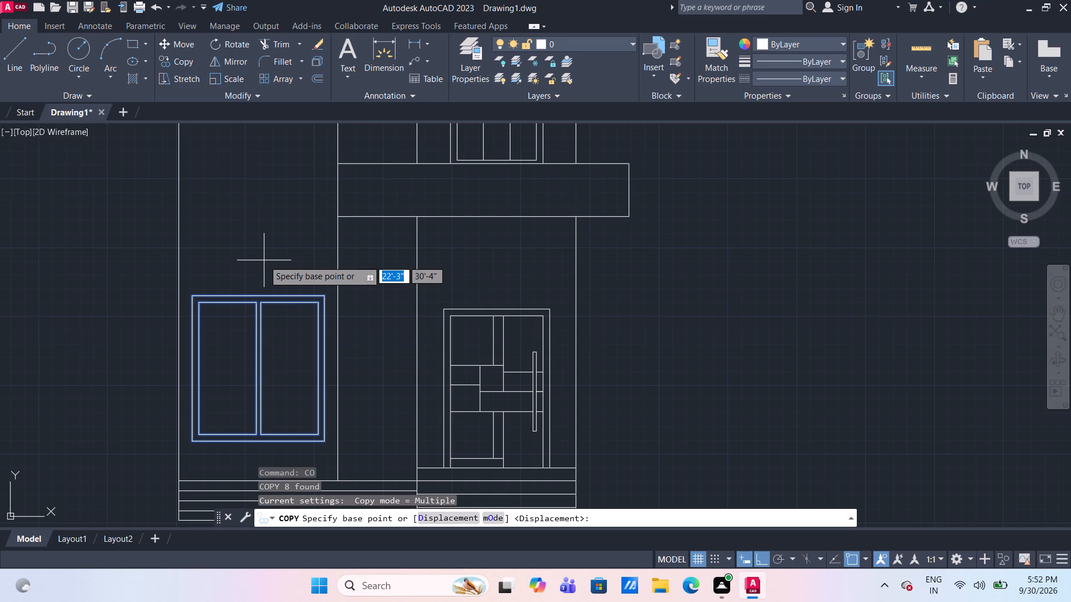
left_click(321, 444)
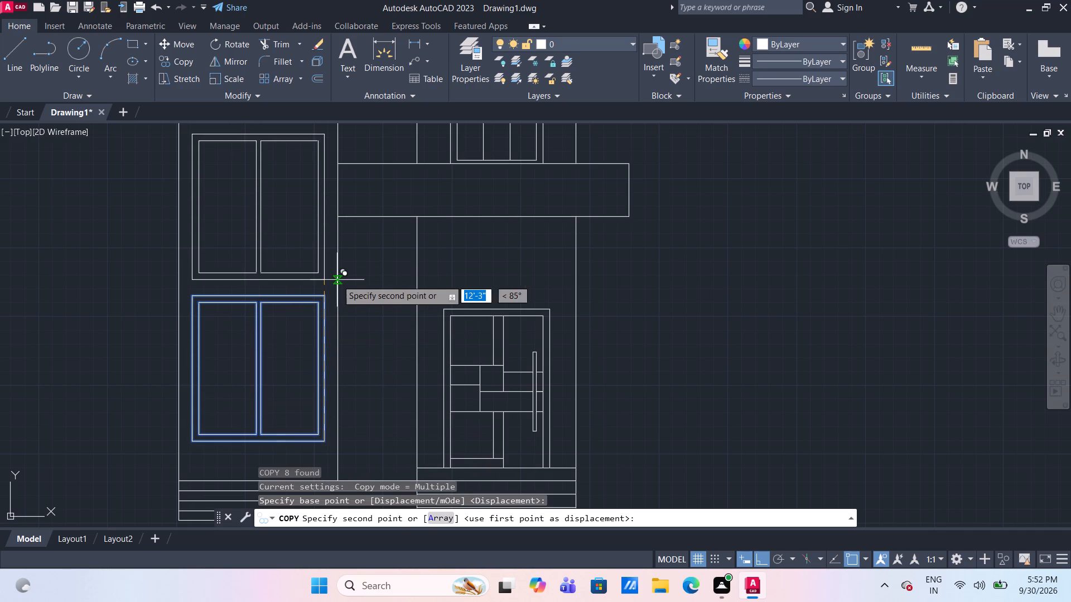
scroll(321, 230, "down", 1)
middle_click_drag(321, 230, 298, 337)
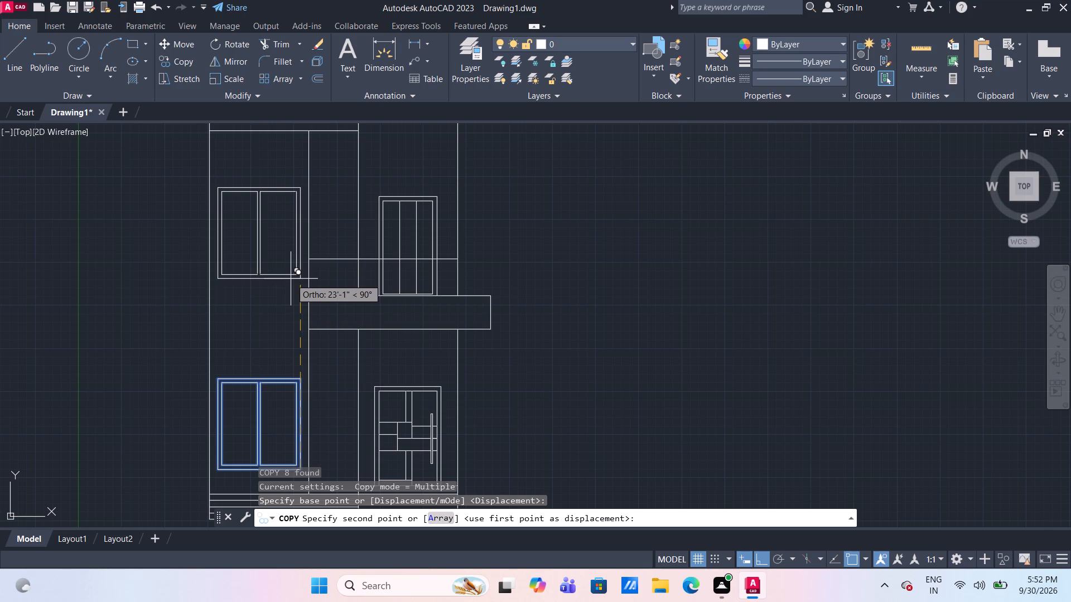
scroll(291, 279, "up", 1)
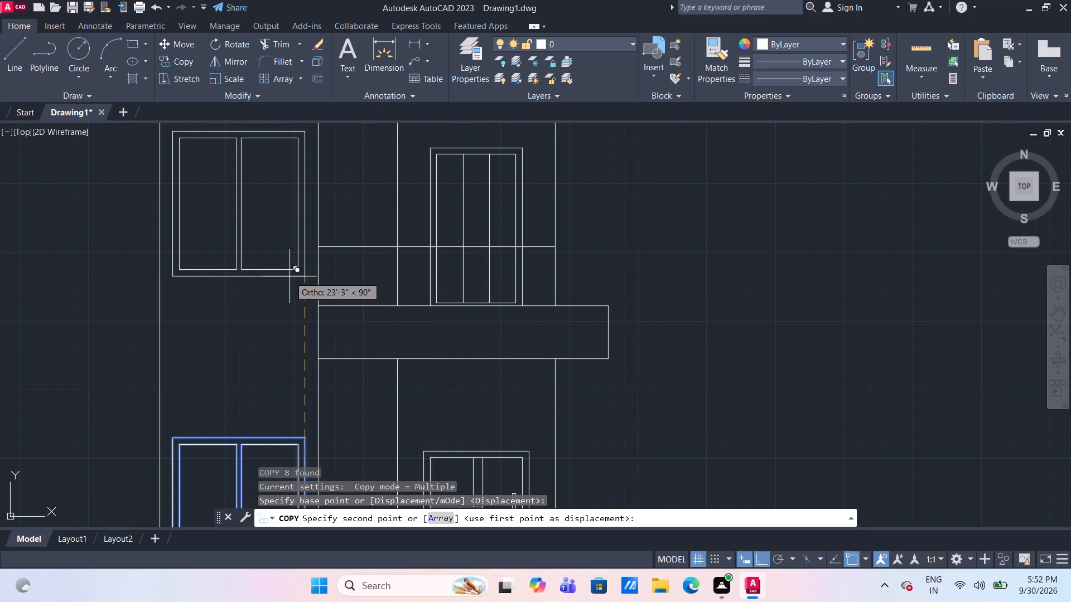
left_click(290, 276)
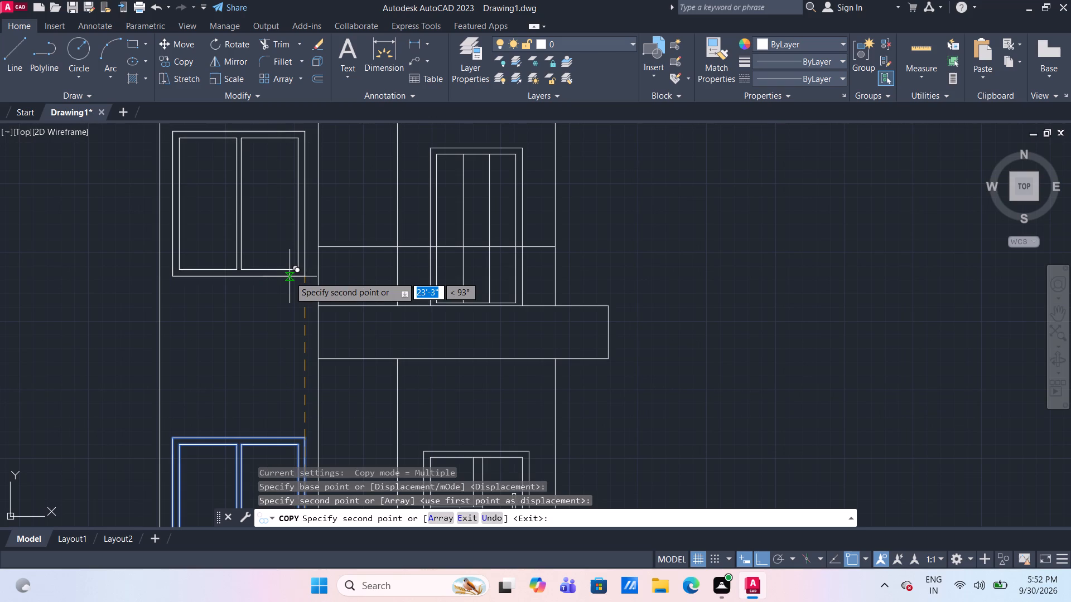
scroll(256, 337, "down", 1)
key("Escape")
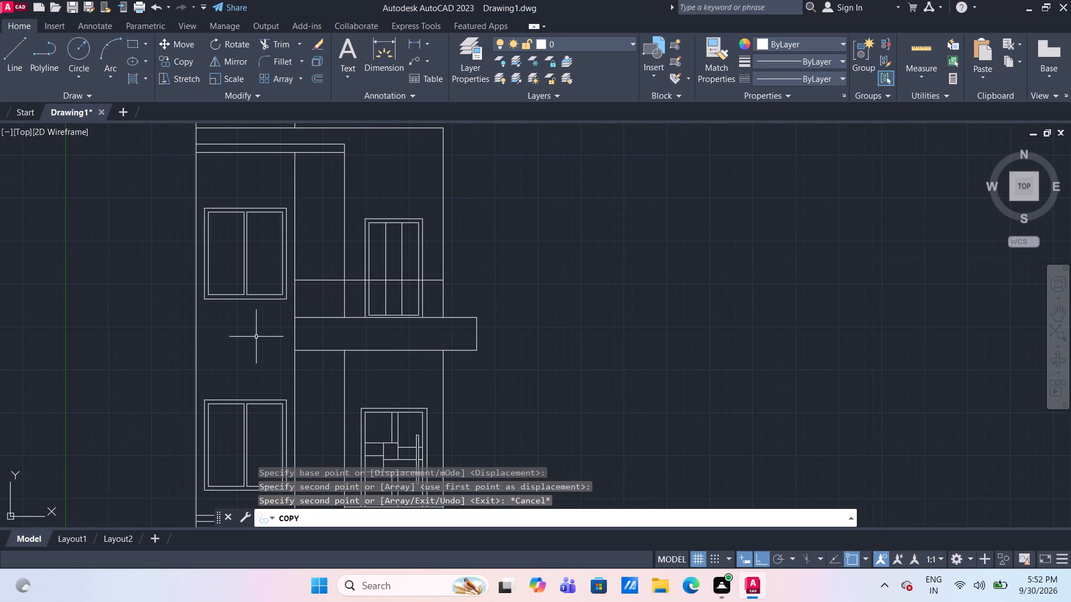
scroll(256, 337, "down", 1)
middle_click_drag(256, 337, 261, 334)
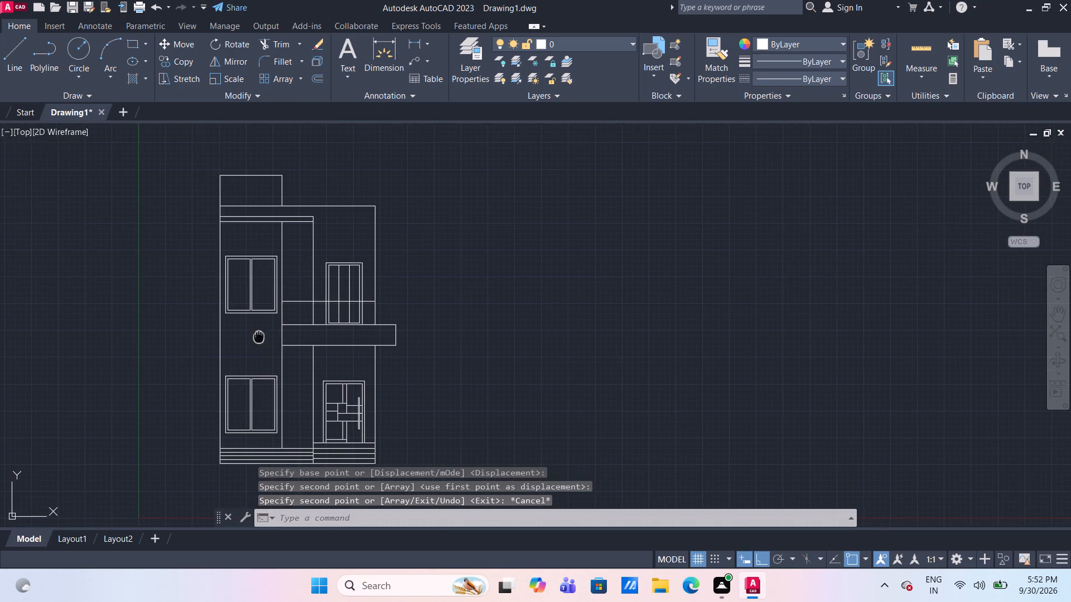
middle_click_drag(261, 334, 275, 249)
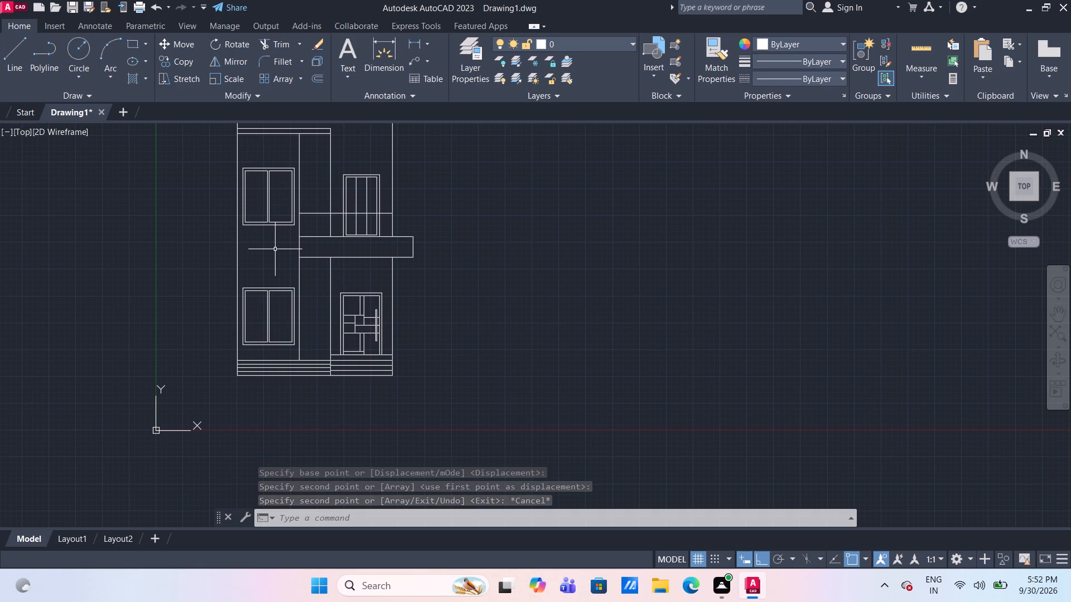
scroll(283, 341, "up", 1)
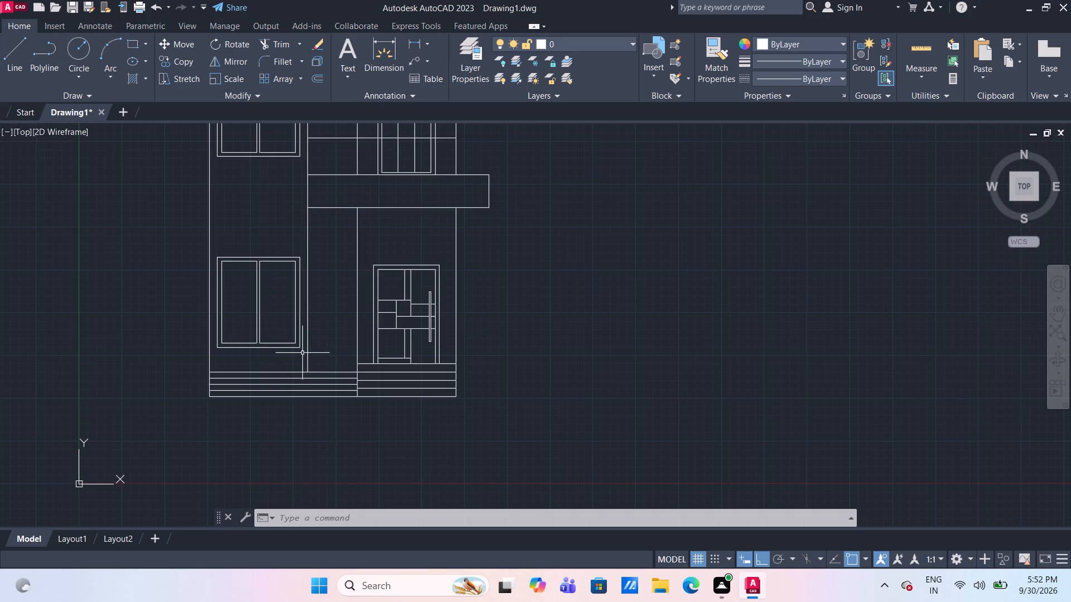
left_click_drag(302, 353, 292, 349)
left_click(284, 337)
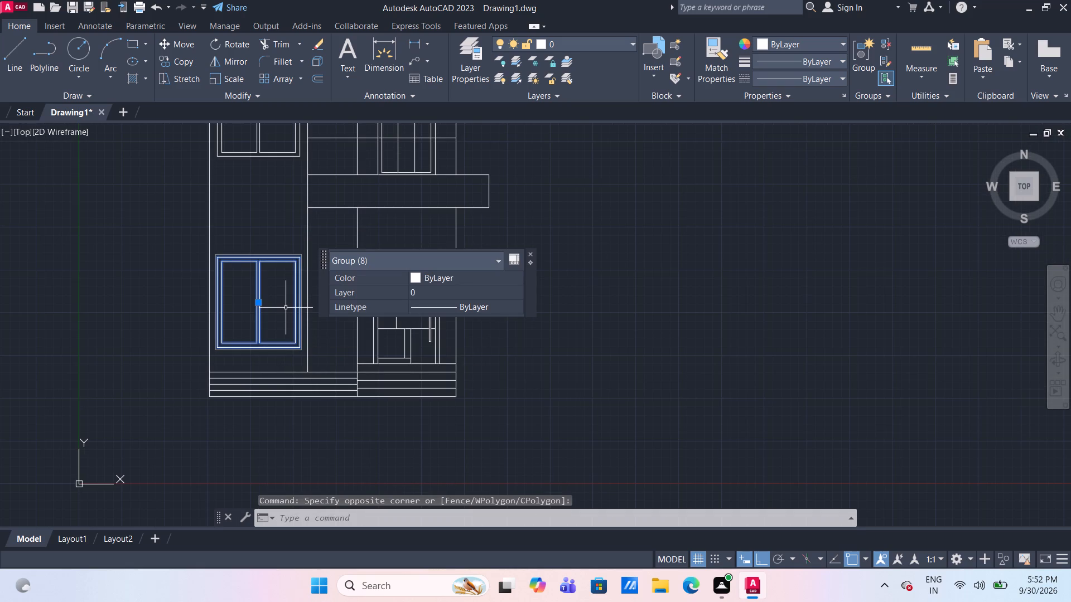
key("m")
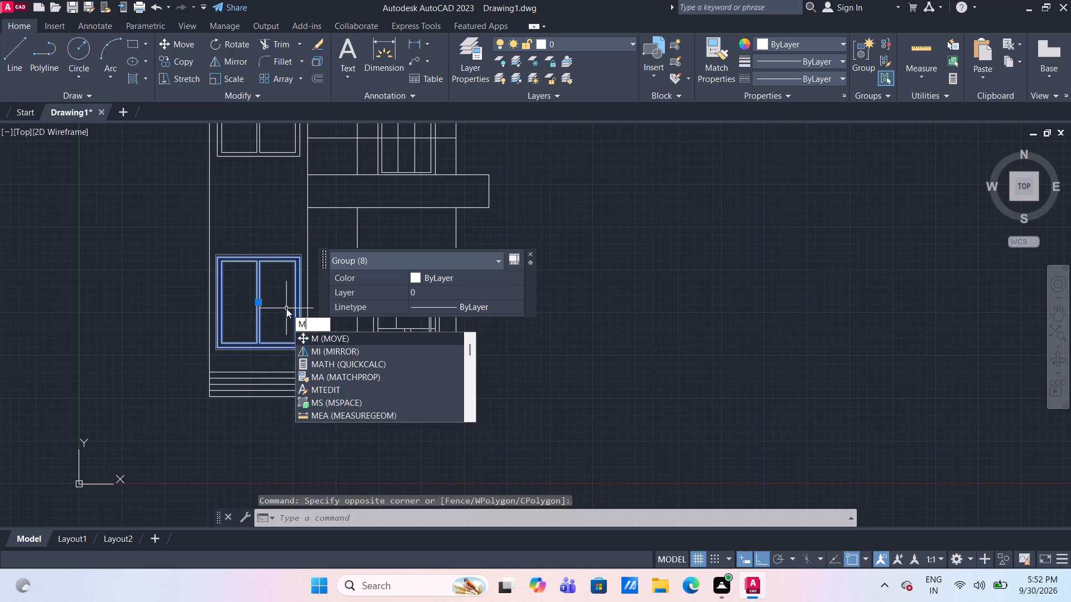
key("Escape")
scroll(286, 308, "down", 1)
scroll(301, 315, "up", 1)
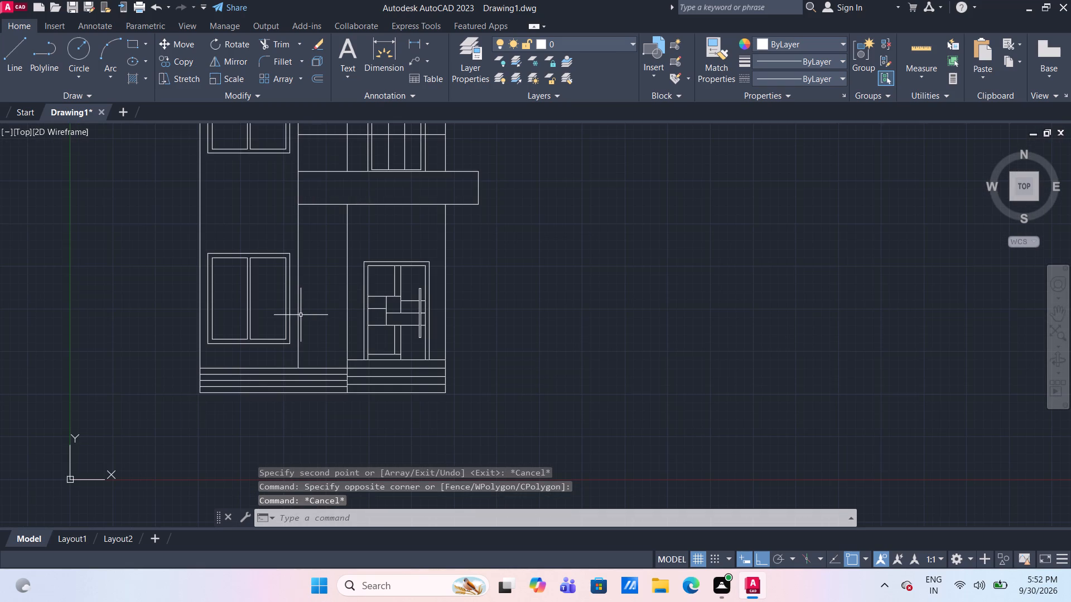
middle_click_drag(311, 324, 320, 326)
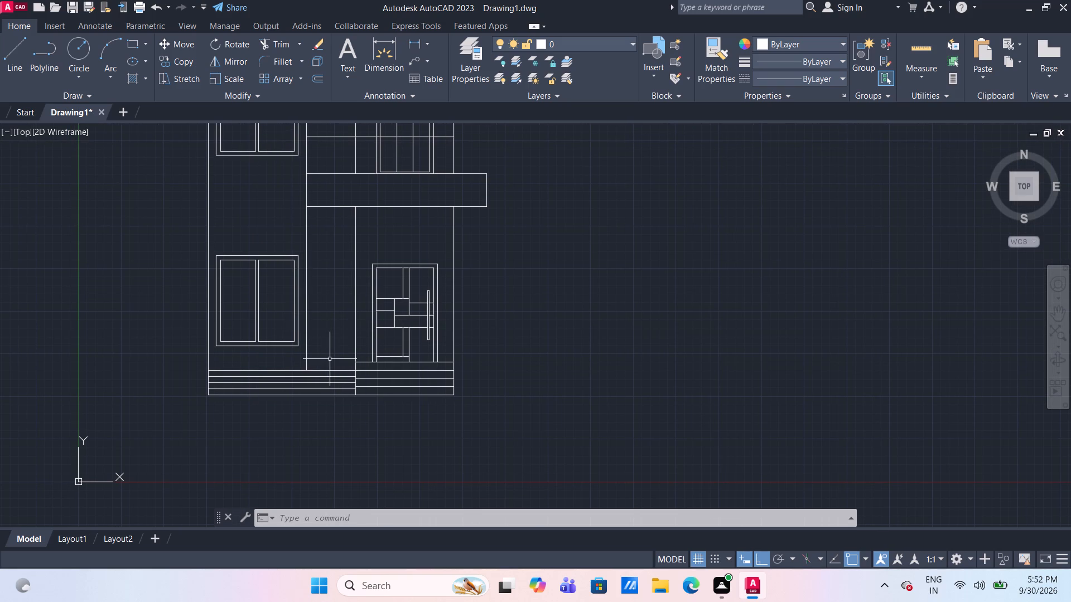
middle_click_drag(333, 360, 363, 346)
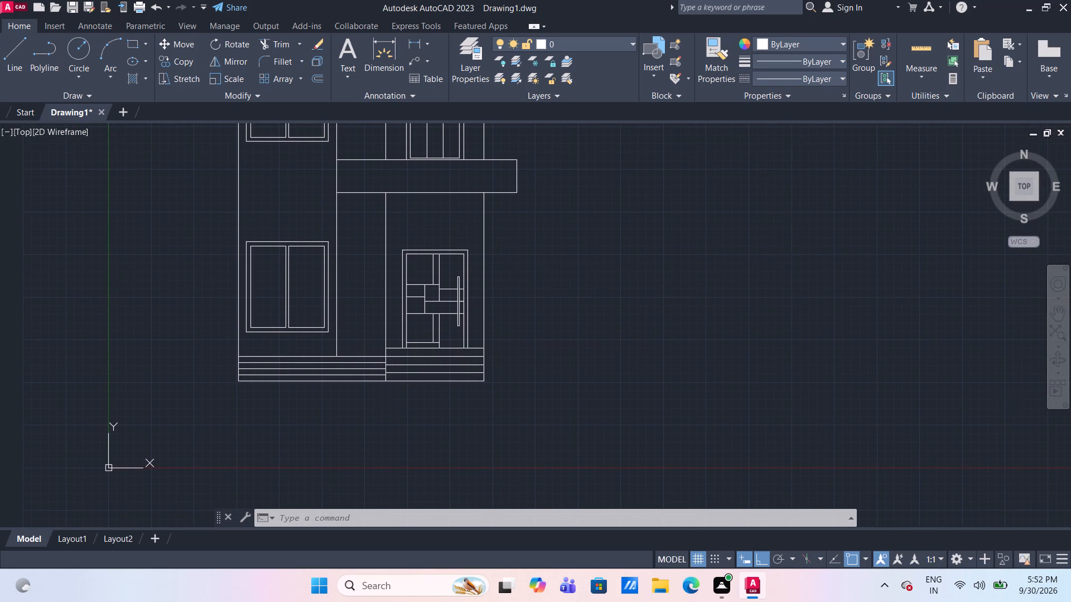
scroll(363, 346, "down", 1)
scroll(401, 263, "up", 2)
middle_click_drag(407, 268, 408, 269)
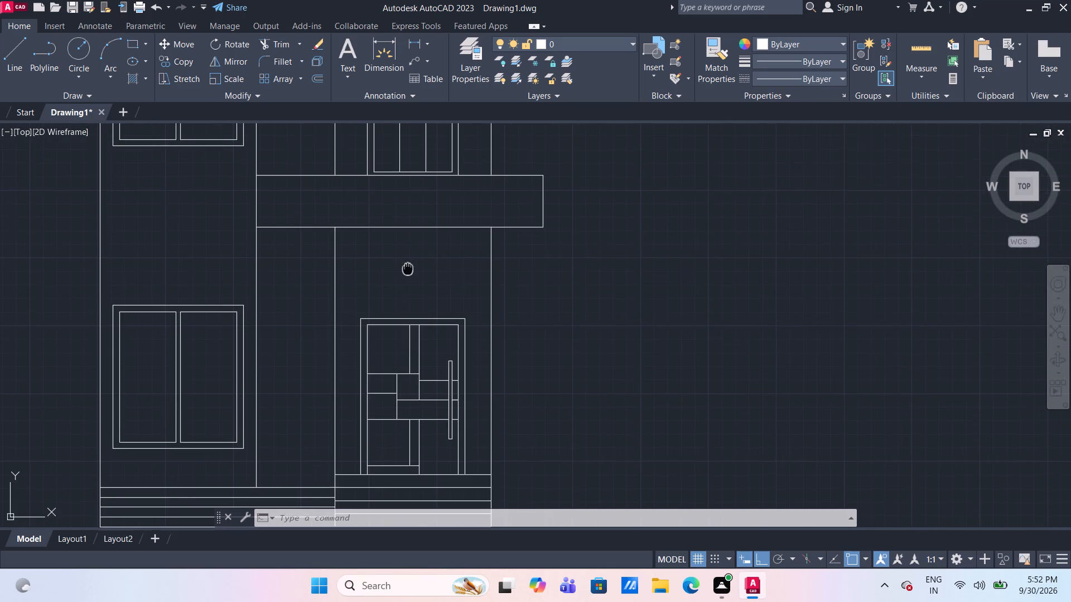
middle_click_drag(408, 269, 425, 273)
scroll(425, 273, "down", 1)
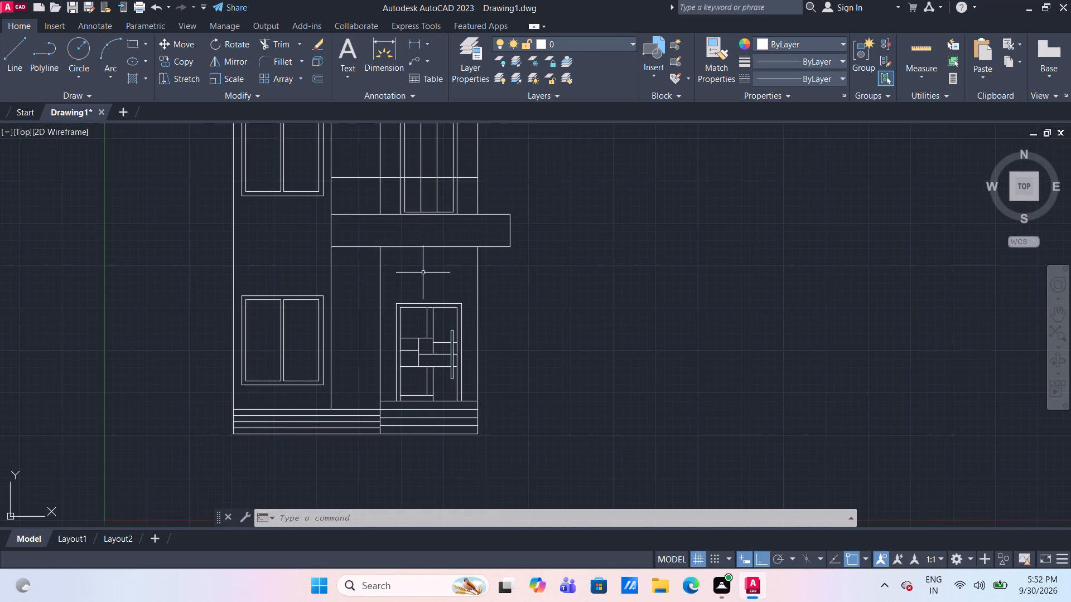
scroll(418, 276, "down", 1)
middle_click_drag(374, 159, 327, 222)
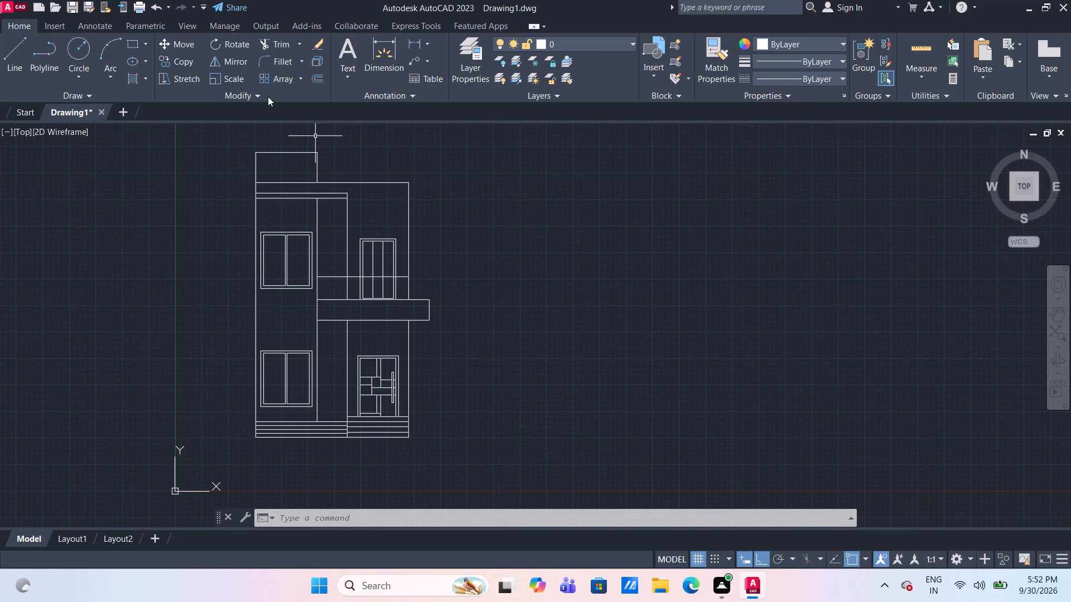
Hatch the upper and middle panels of the ground-floor door with a SOLID fill in dark grey 99,100,102.
left_click(134, 84)
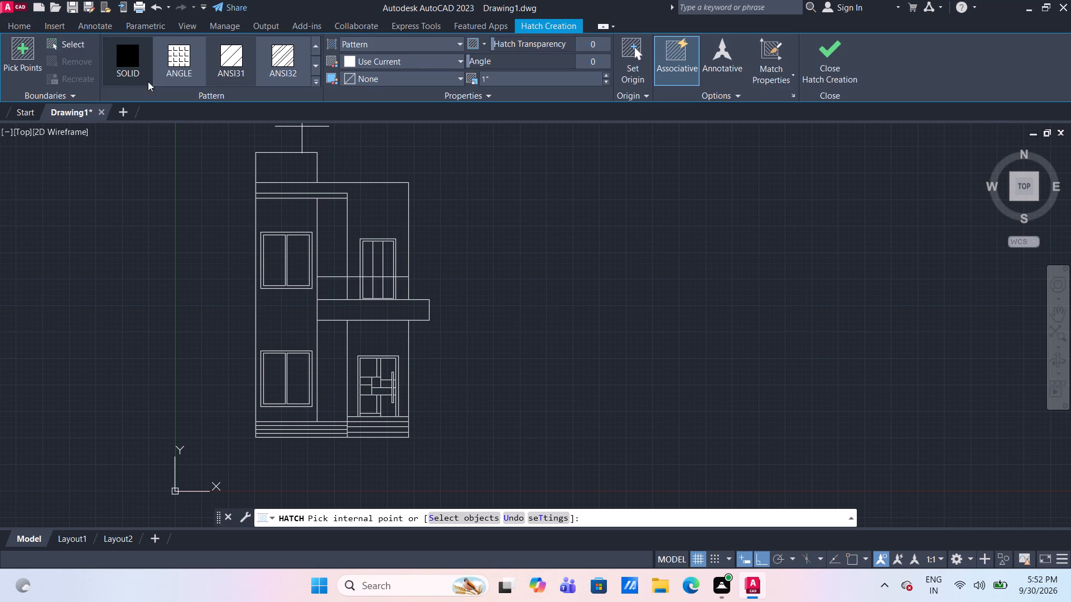
left_click(132, 61)
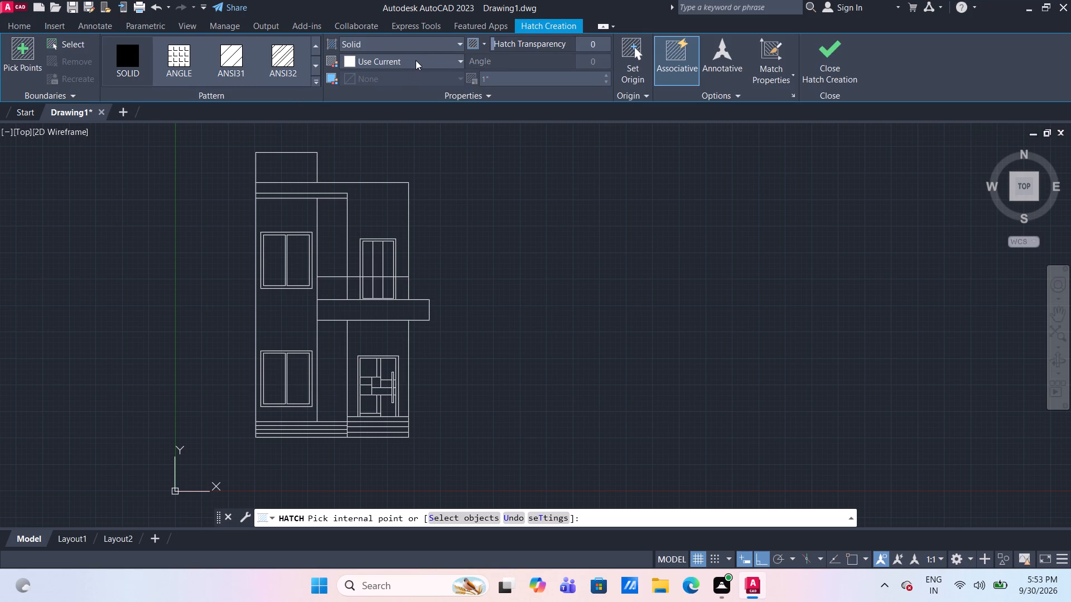
left_click(416, 60)
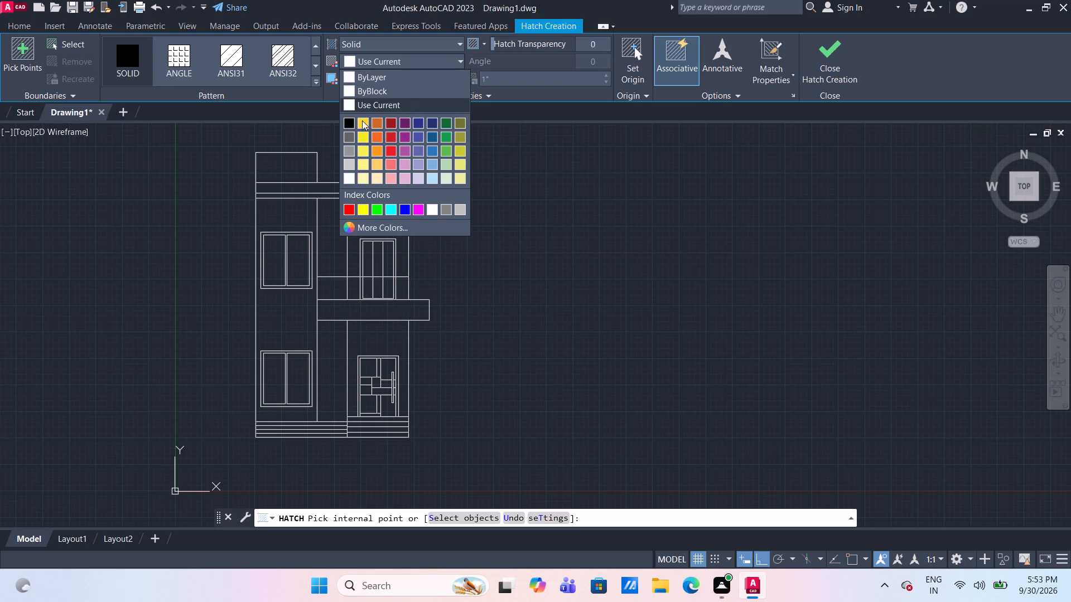
left_click(349, 137)
scroll(383, 313, "up", 1)
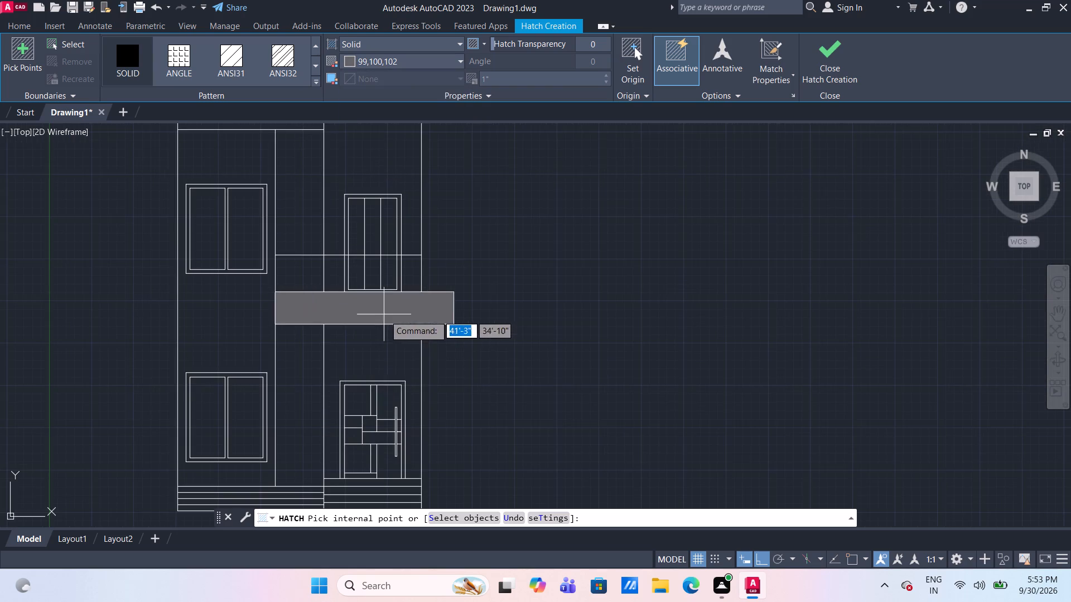
middle_click_drag(379, 363, 376, 222)
scroll(360, 262, "up", 3)
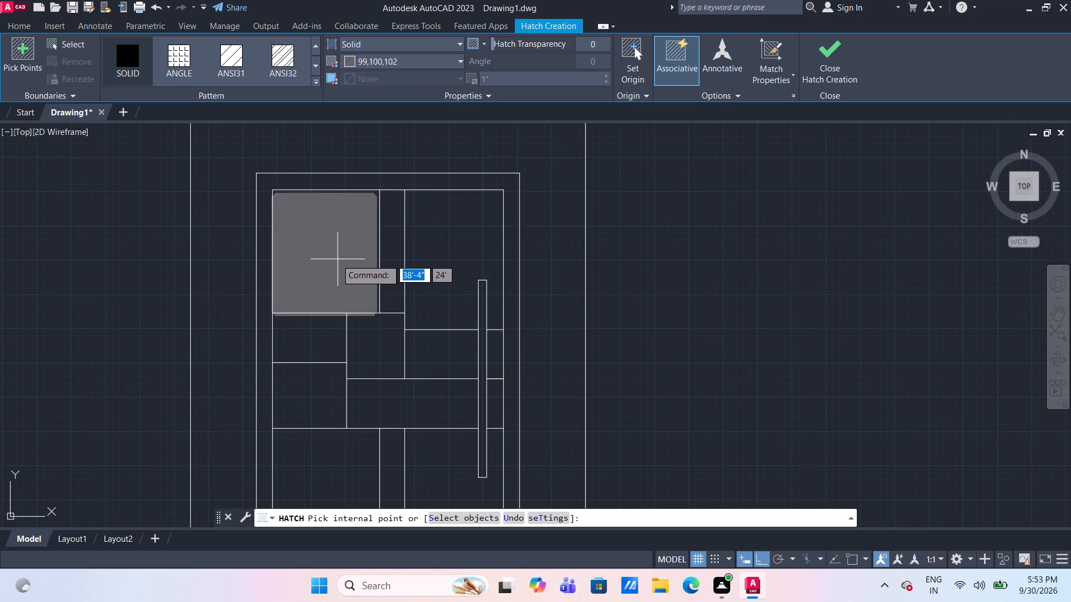
left_click(334, 260)
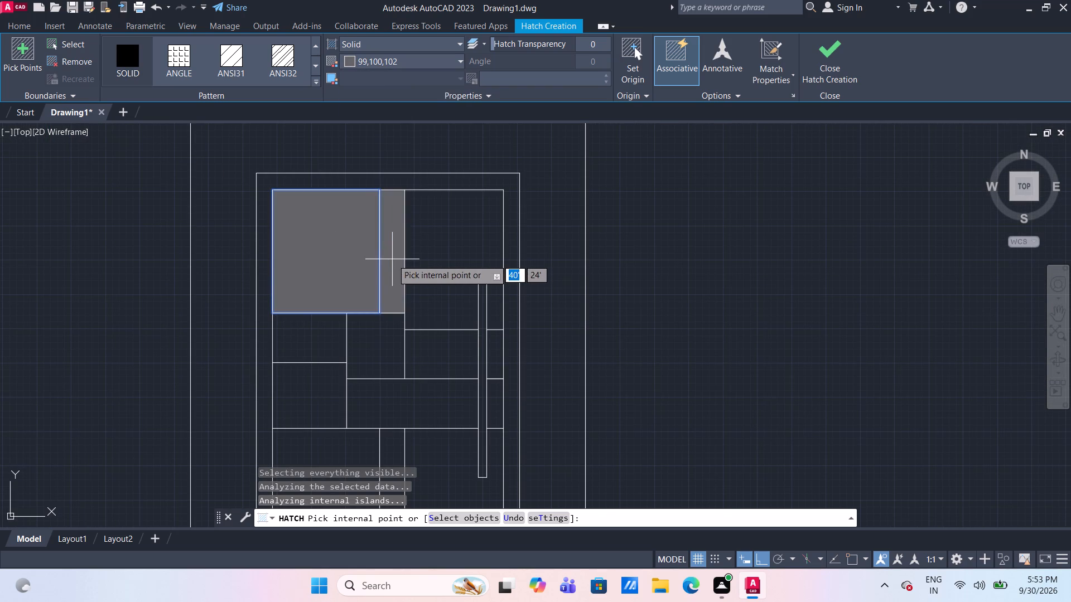
left_click(392, 259)
left_click(433, 264)
left_click(436, 347)
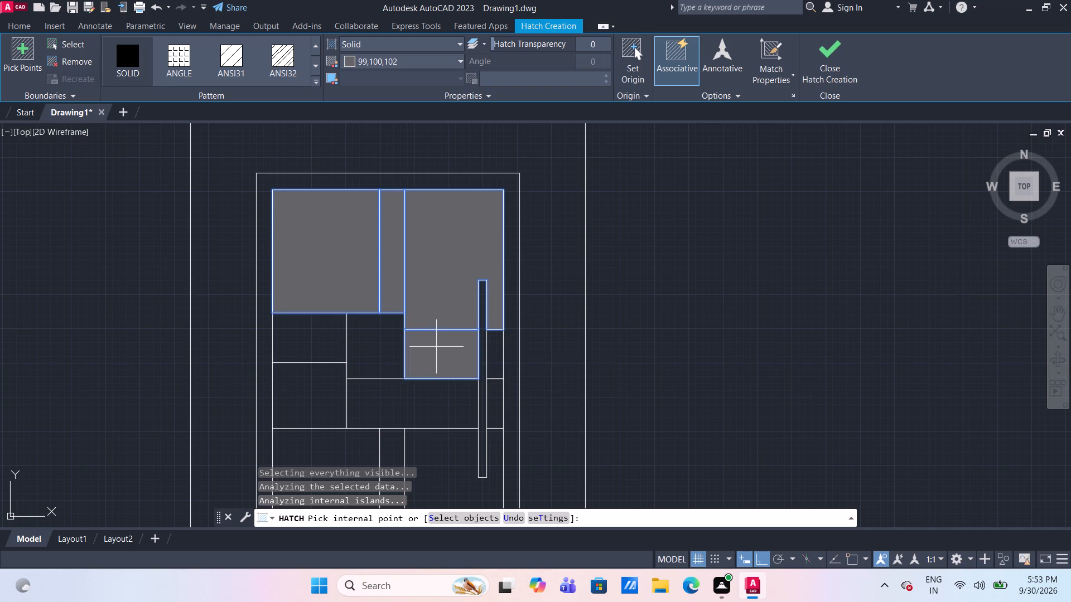
left_click(377, 352)
left_click(327, 334)
left_click(315, 378)
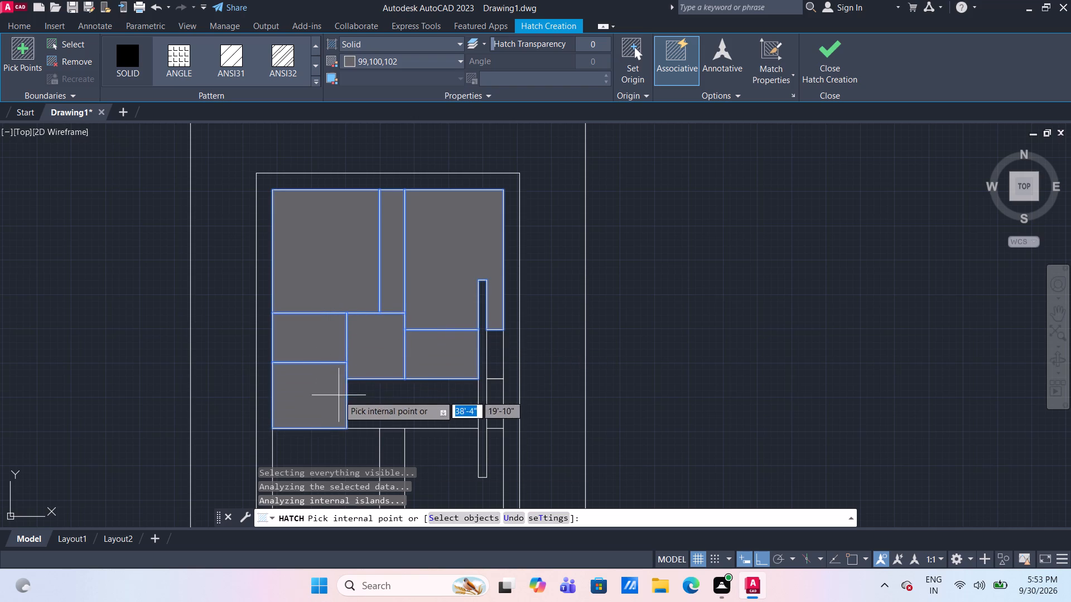
left_click(372, 402)
Fill the remaining lower and handle-side panels of the ground-floor door with the same dark grey 99,100,102 solid hatch.
scroll(370, 397, "down", 1)
middle_click_drag(372, 383, 377, 280)
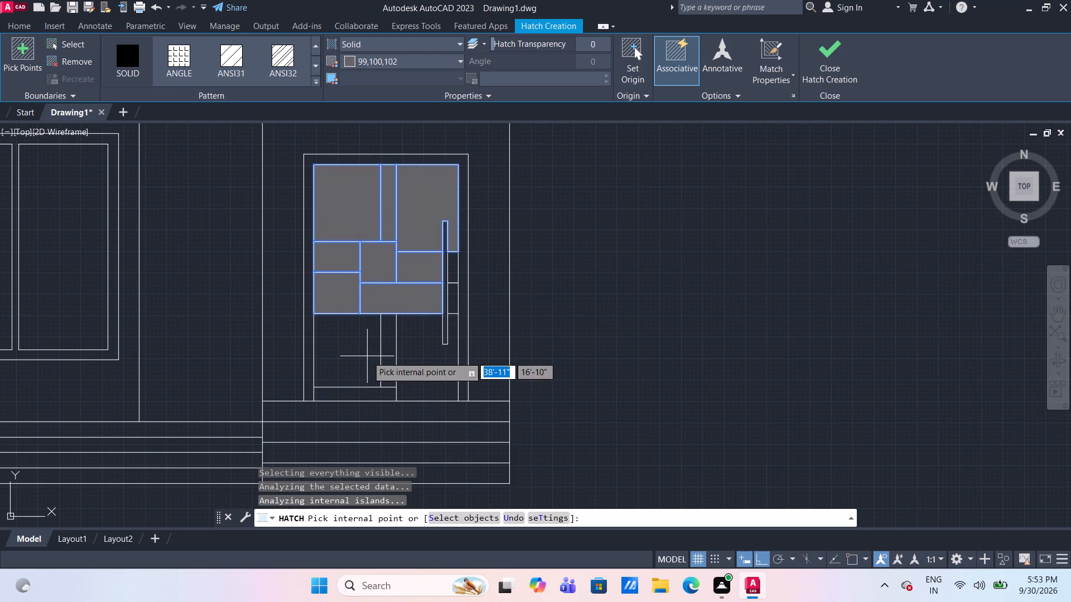
left_click(367, 356)
left_click(375, 391)
left_click(388, 364)
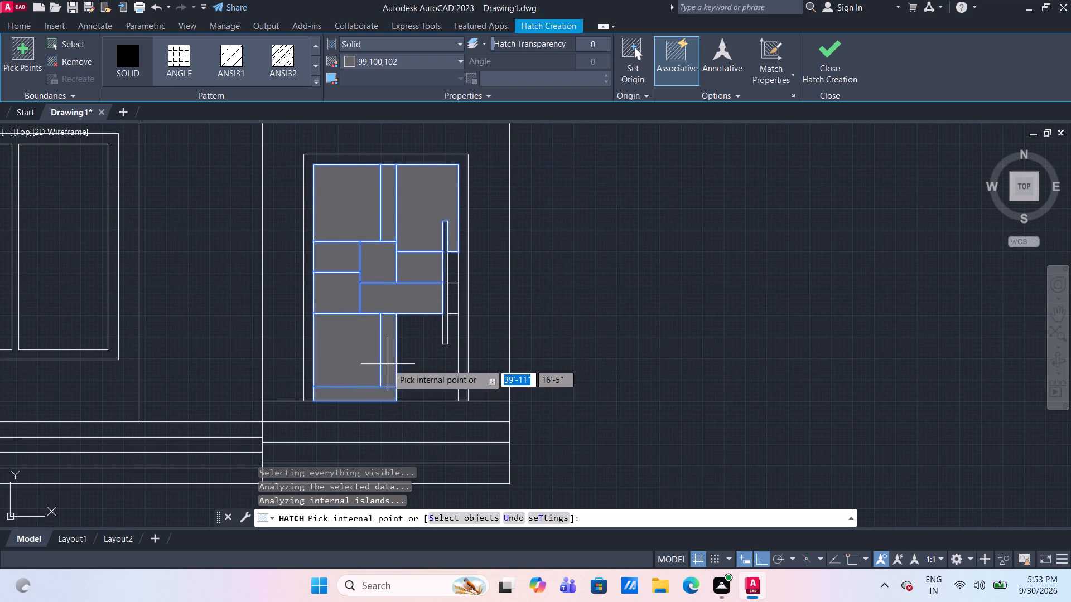
left_click(412, 373)
left_click(452, 297)
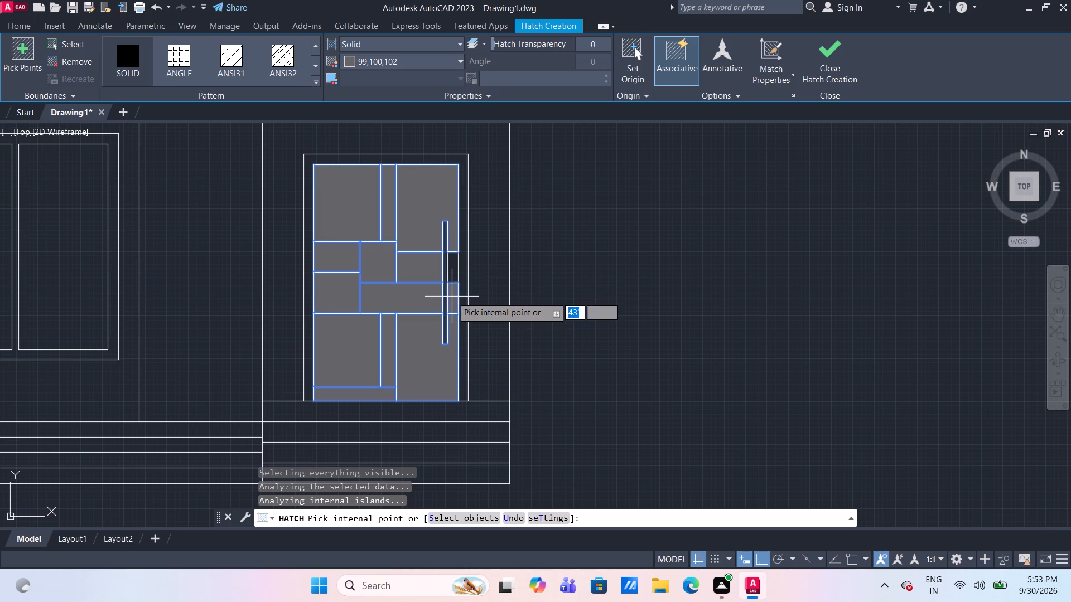
left_click(451, 269)
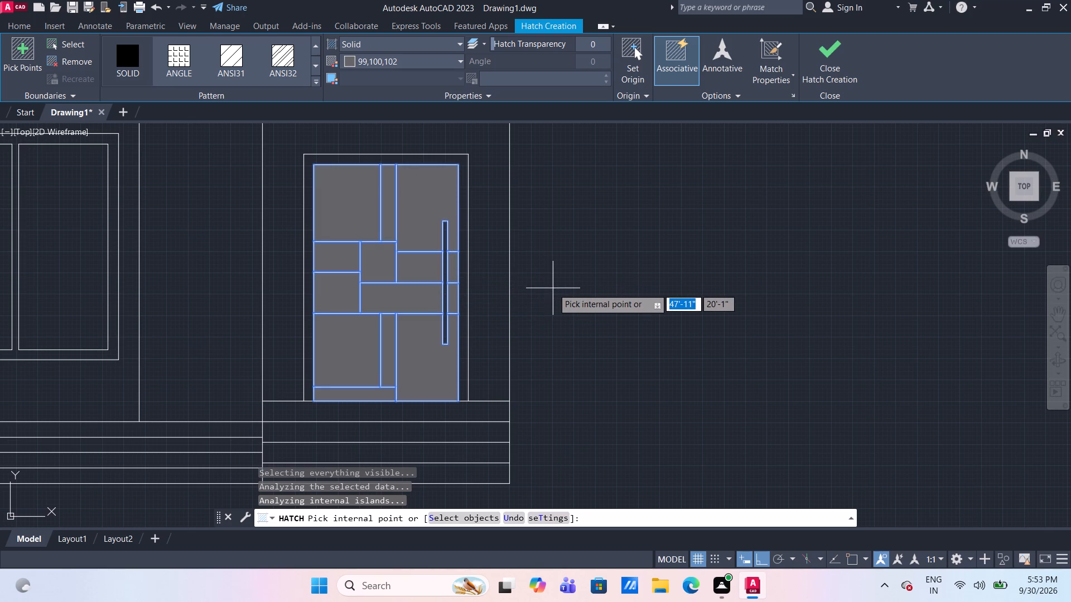
key("Return")
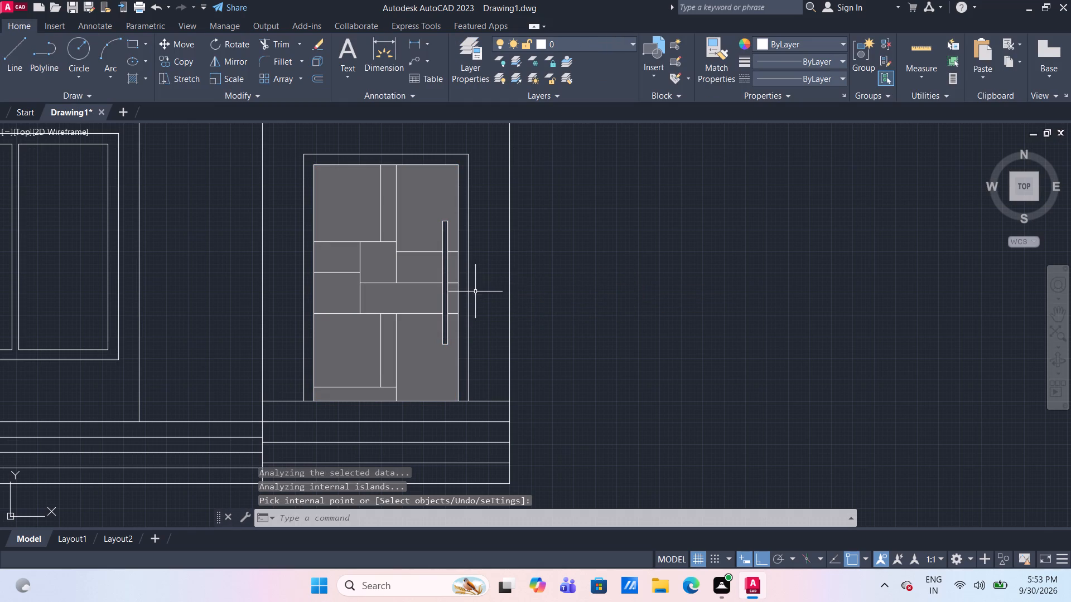
Start a new solid hatch and set its colour to the very dark red index colour 18.
middle_click_drag(562, 269, 553, 305)
left_click(129, 81)
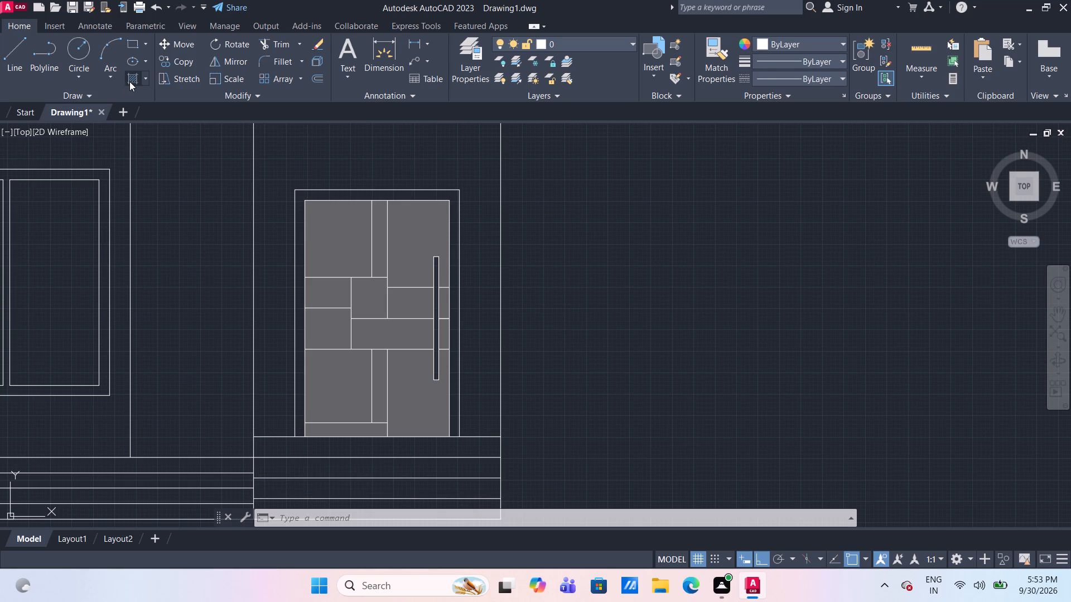
left_click(398, 66)
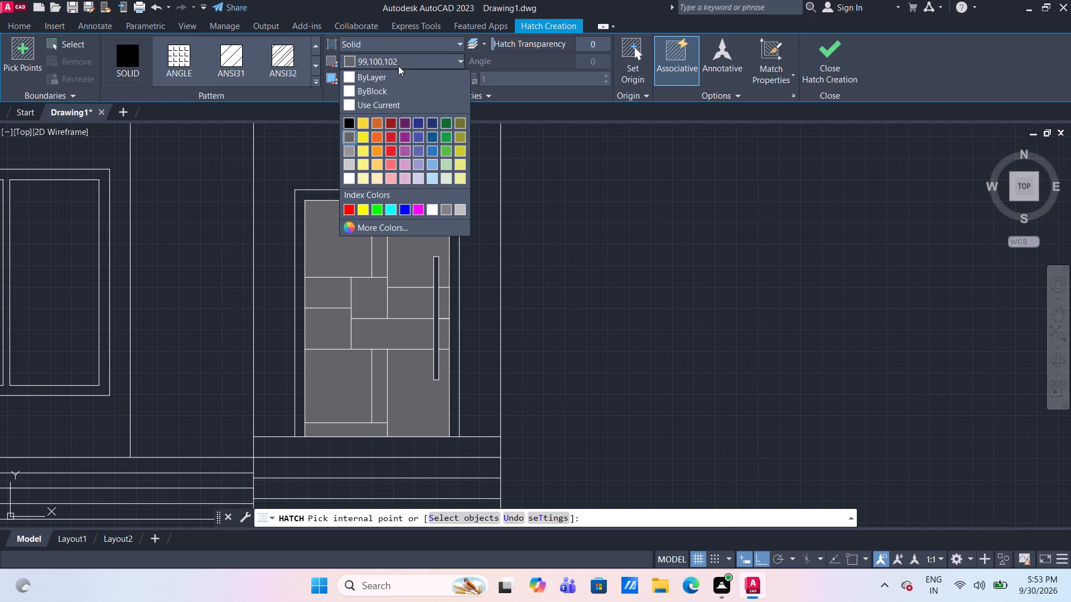
left_click(364, 226)
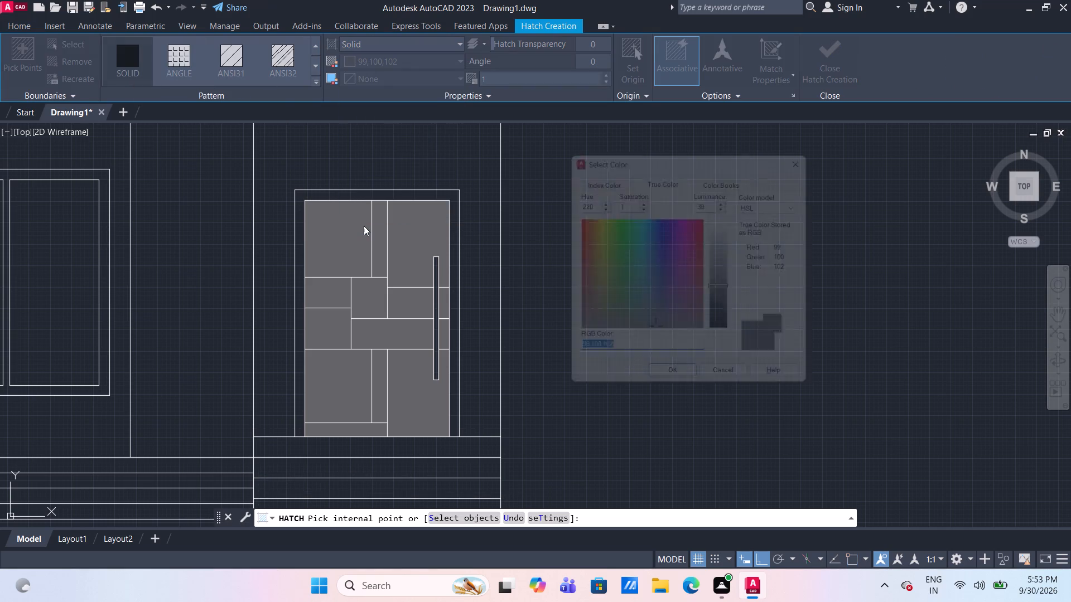
left_click(601, 170)
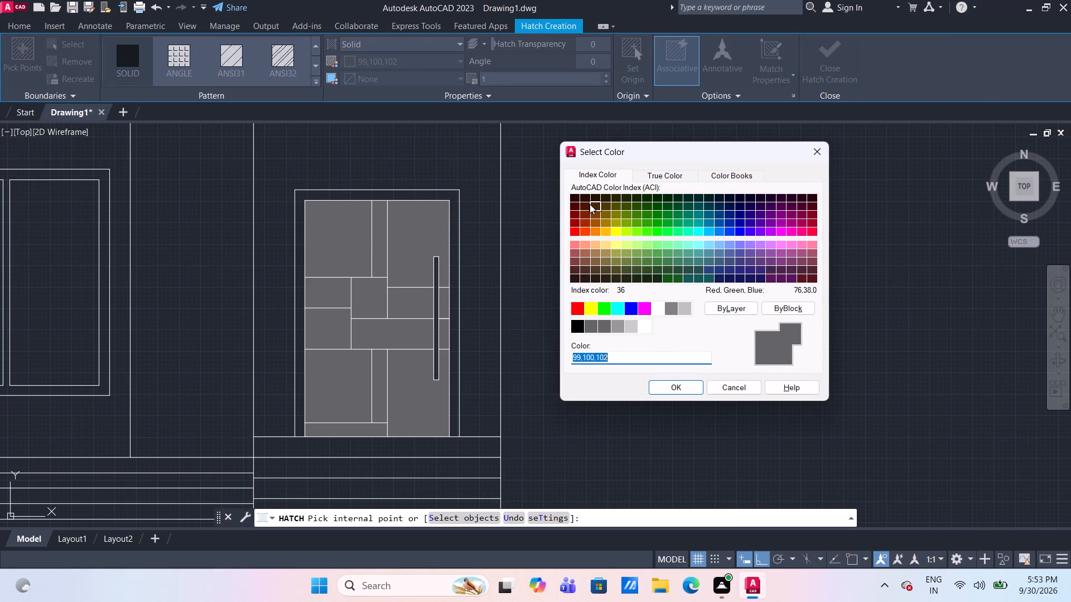
left_click(586, 207)
left_click(576, 196)
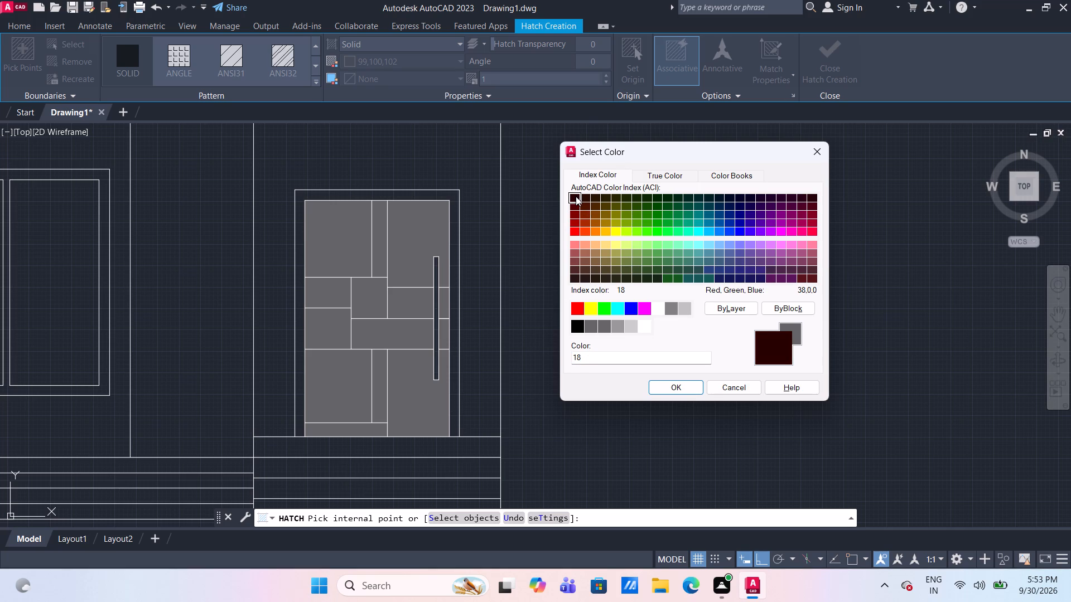
left_click(584, 200)
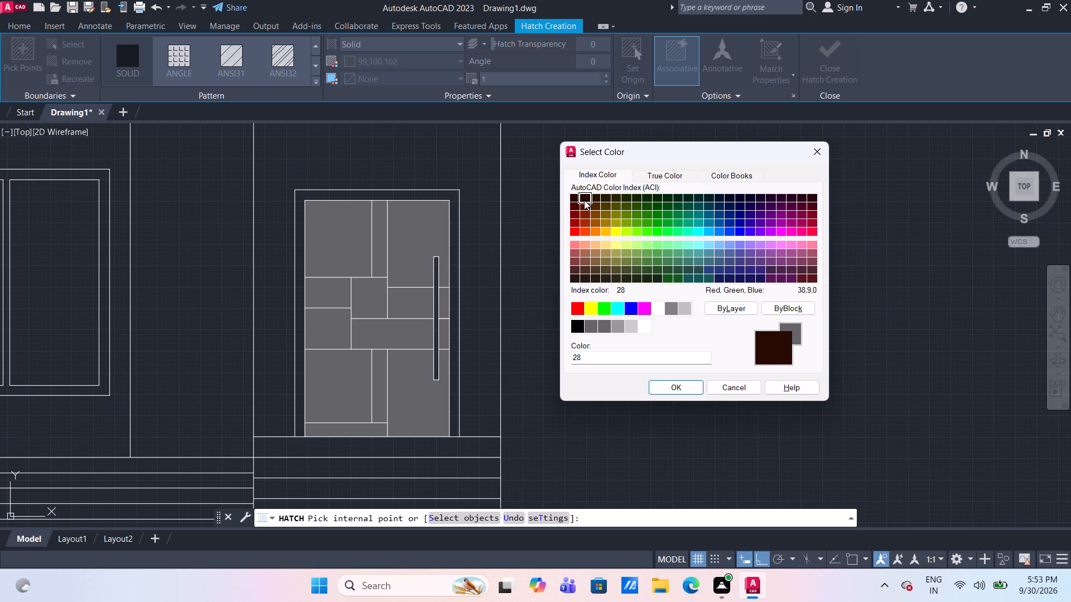
left_click(574, 195)
left_click(686, 390)
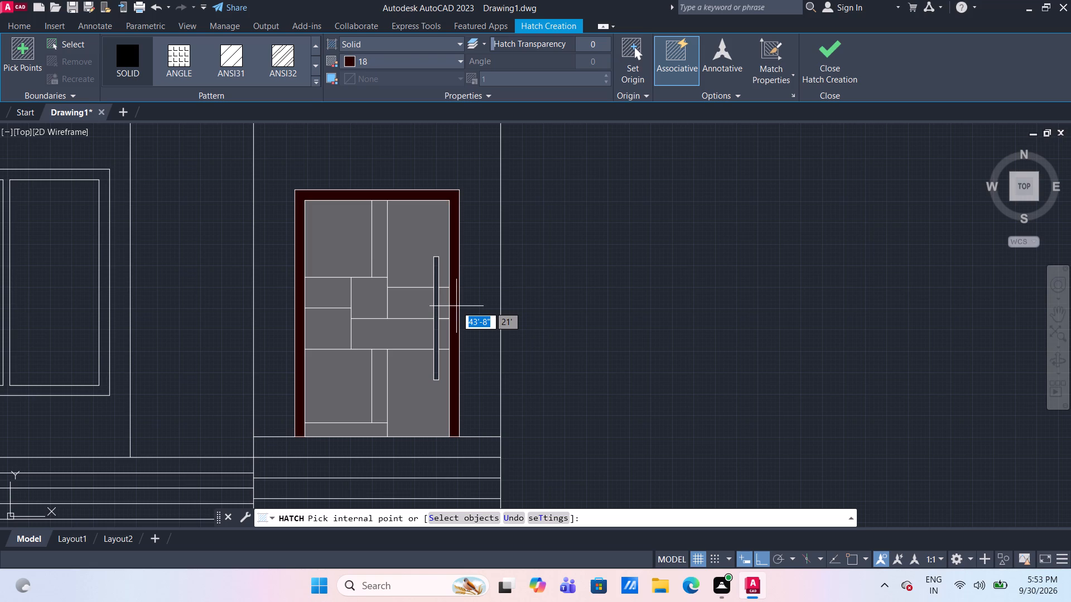
left_click(393, 61)
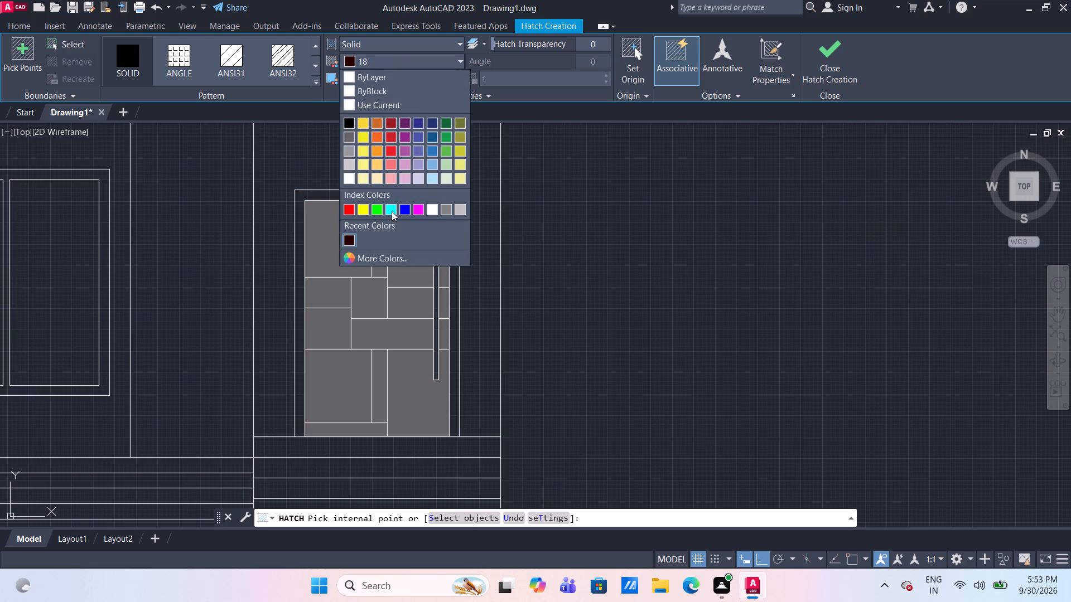
left_click(350, 241)
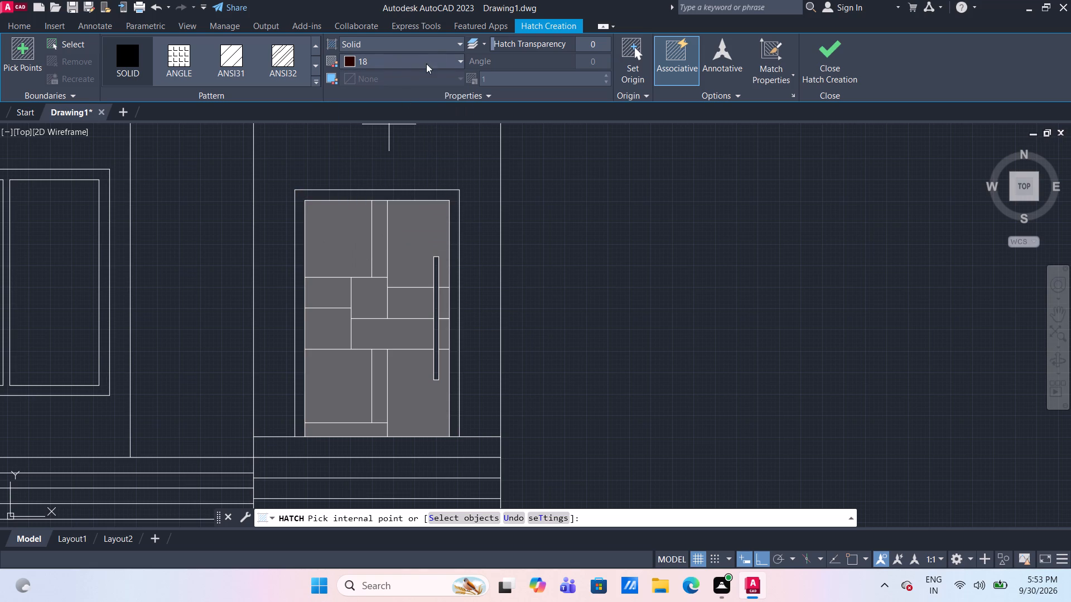
Darken the hatch colour to true colour 15,0,0 and fill the ground-floor door's outer frame and its long vertical handle.
left_click(441, 63)
left_click(406, 257)
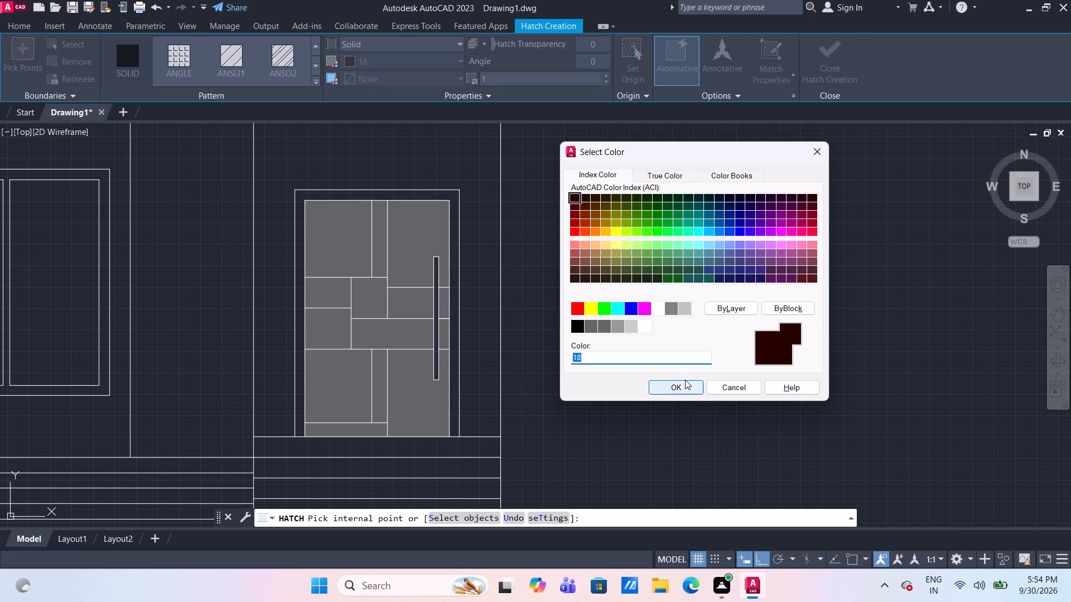
left_click(676, 174)
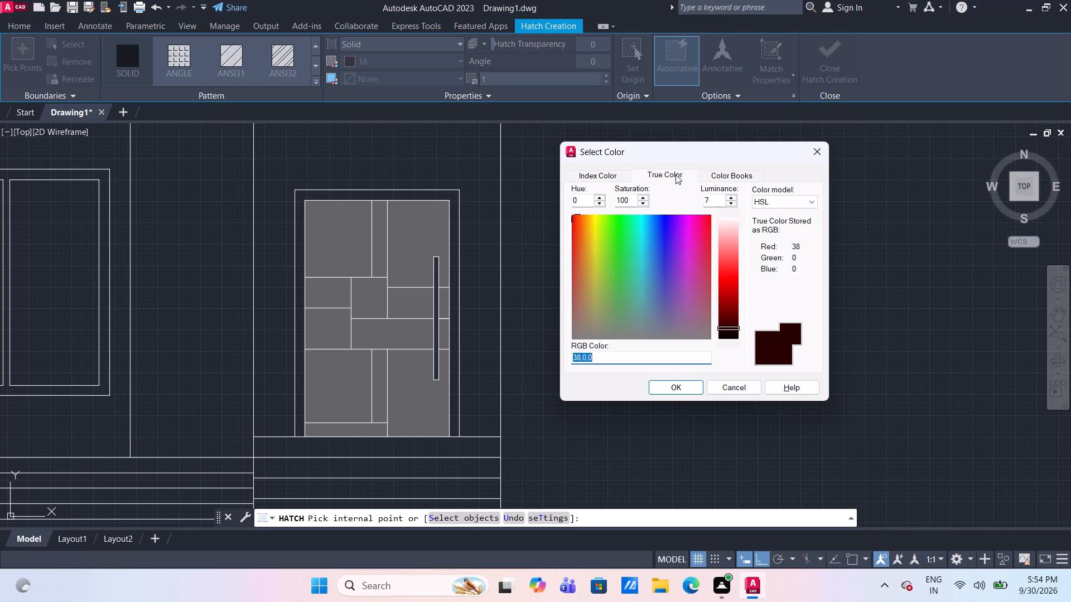
left_click(731, 334)
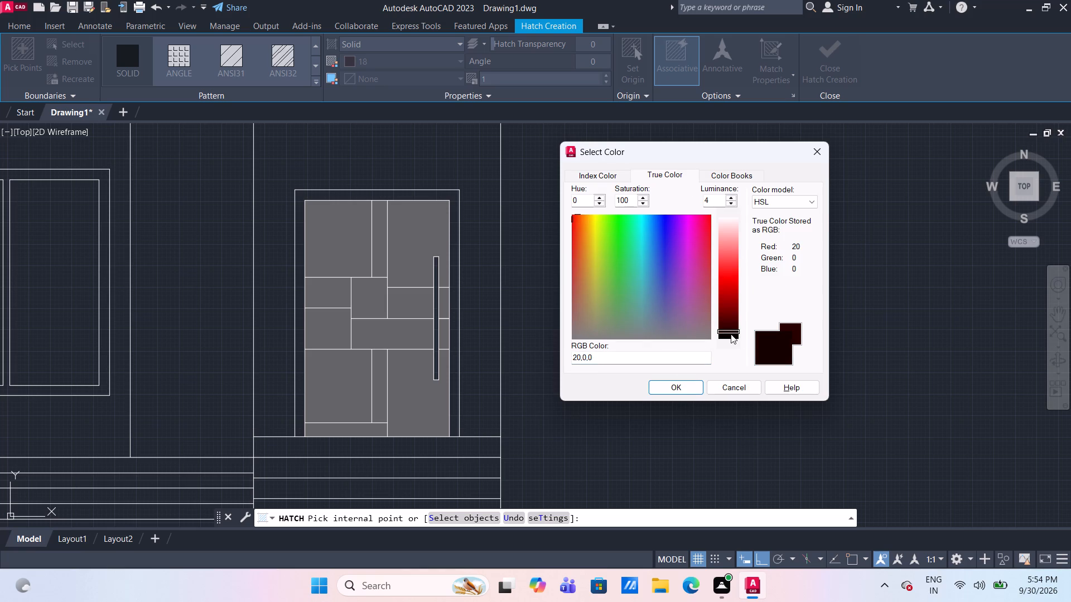
left_click(731, 334)
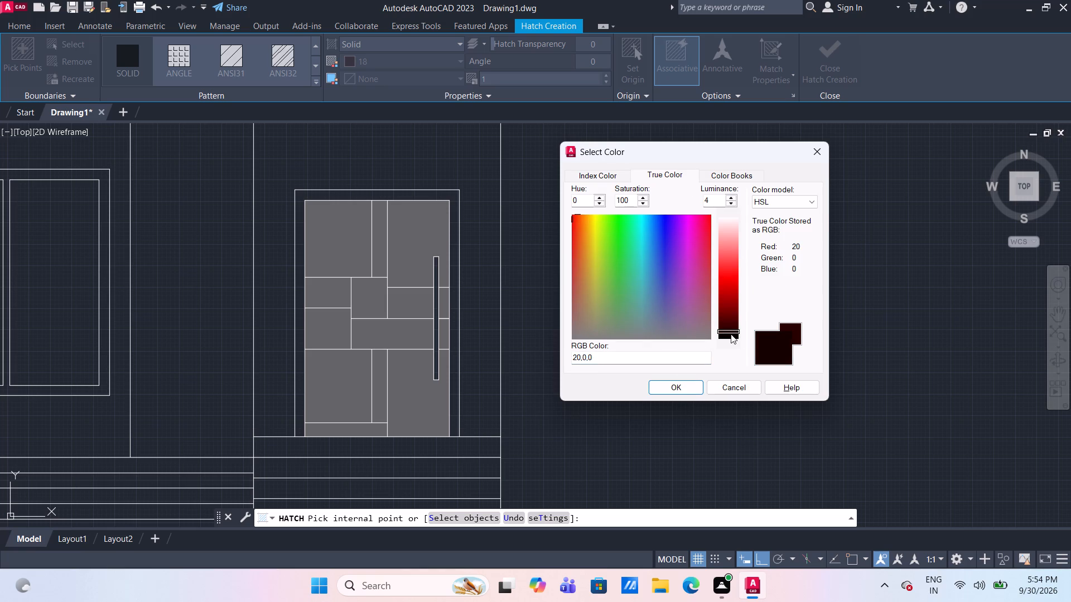
left_click(731, 335)
left_click(696, 389)
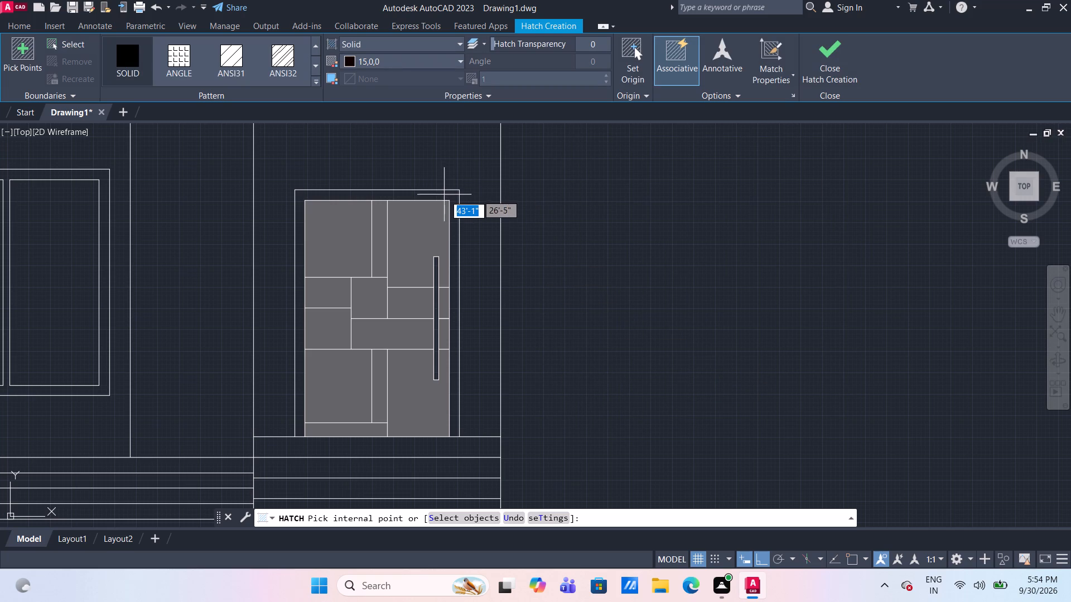
left_click(445, 195)
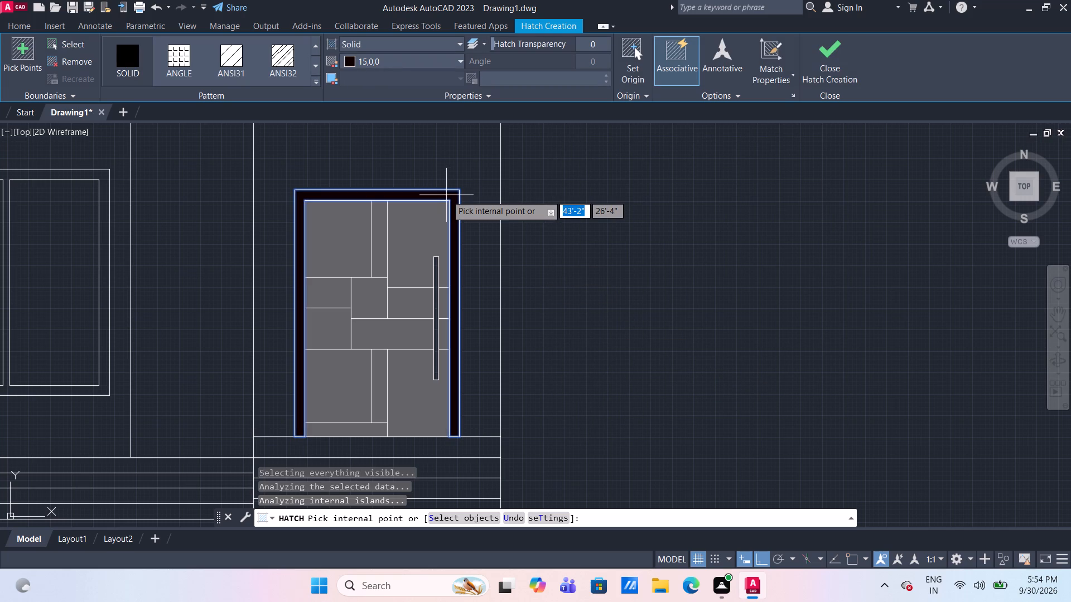
scroll(452, 155, "up", 2)
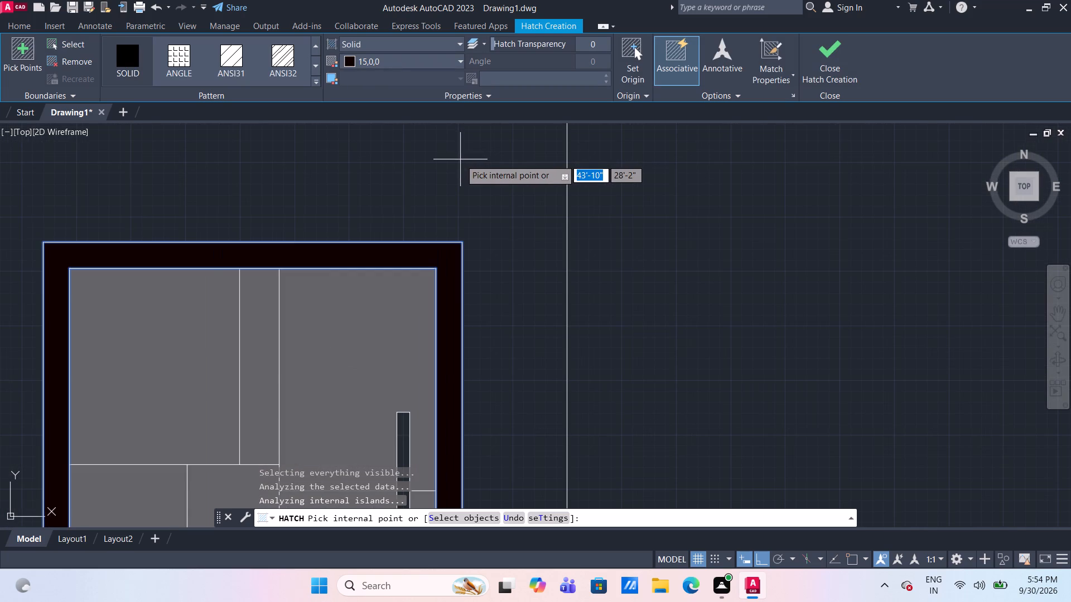
scroll(460, 159, "down", 2)
scroll(441, 312, "up", 2)
left_click(432, 297)
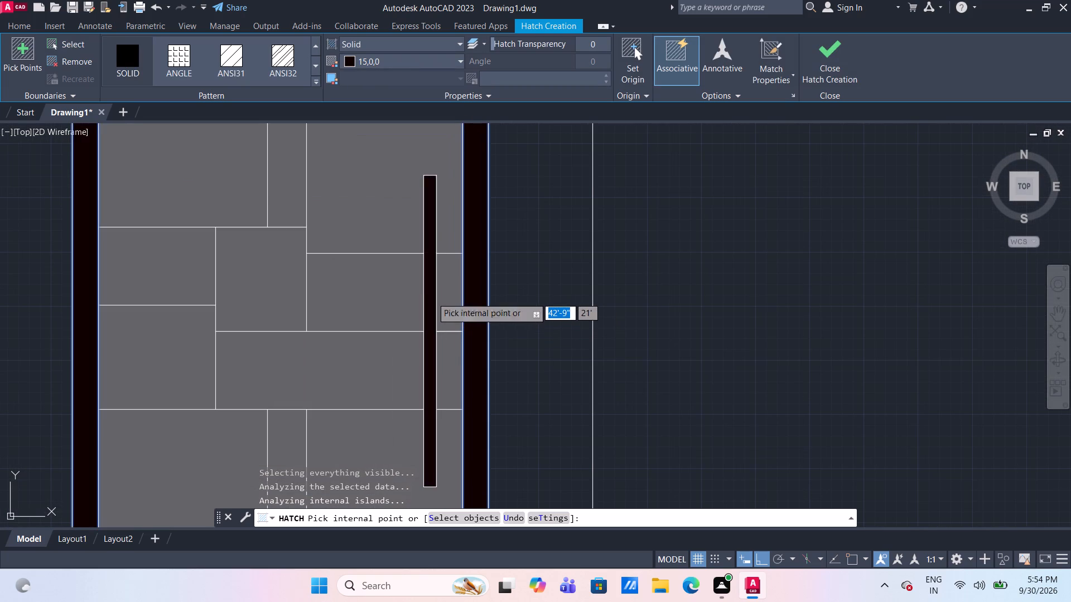
Fill the frame of the three-panel balcony door on the upper floor with solid 15,0,0, both above and below the horizontal railing line.
scroll(527, 262, "down", 5)
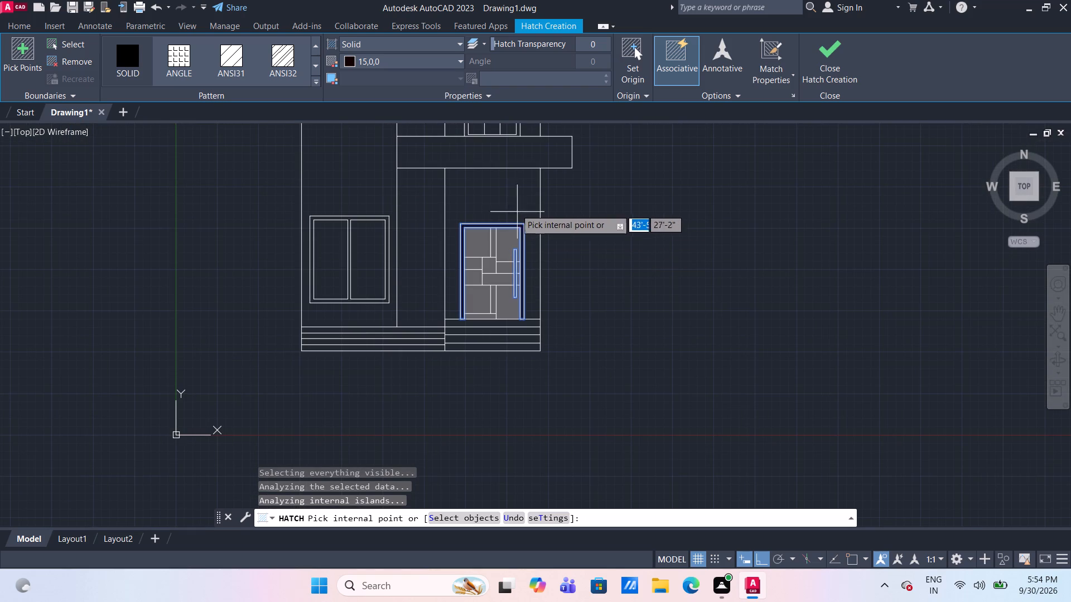
middle_click_drag(514, 207, 516, 313)
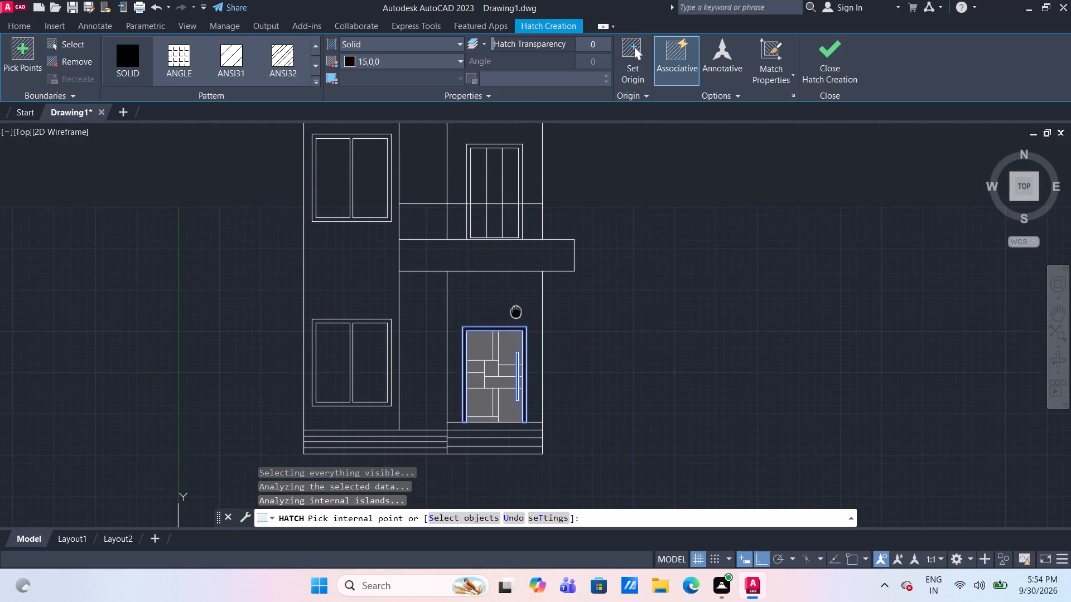
middle_click_drag(516, 313, 515, 333)
scroll(513, 162, "up", 3)
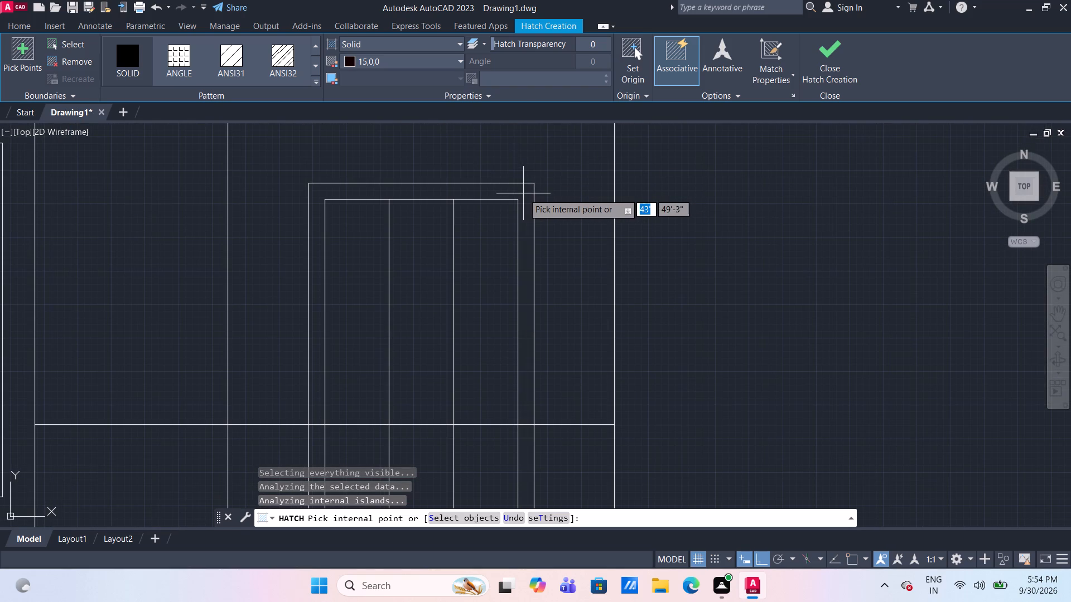
left_click(523, 194)
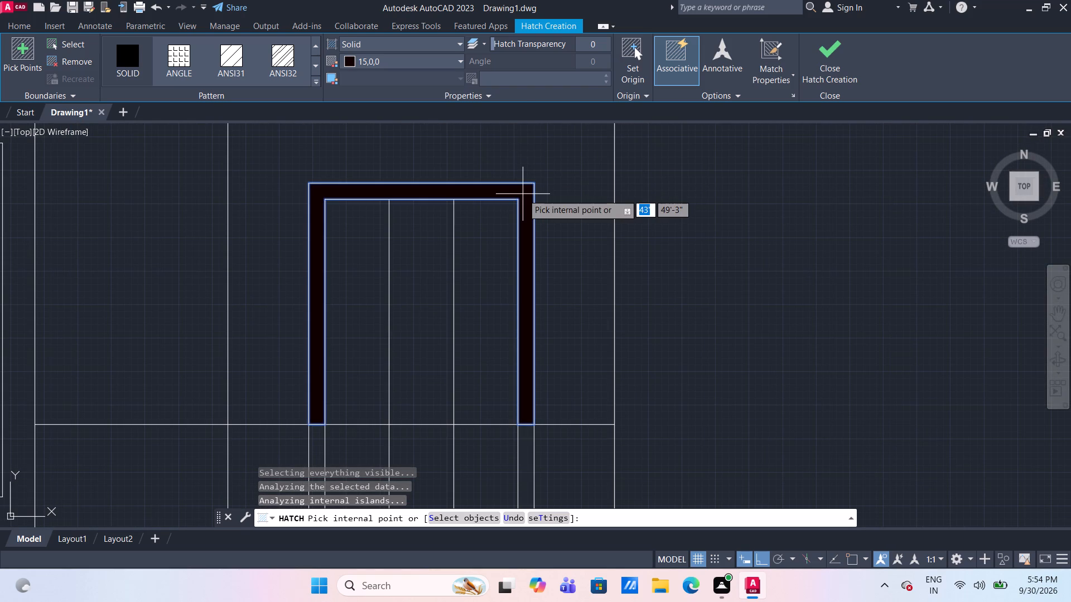
scroll(523, 194, "down", 2)
scroll(524, 331, "up", 2)
left_click(522, 324)
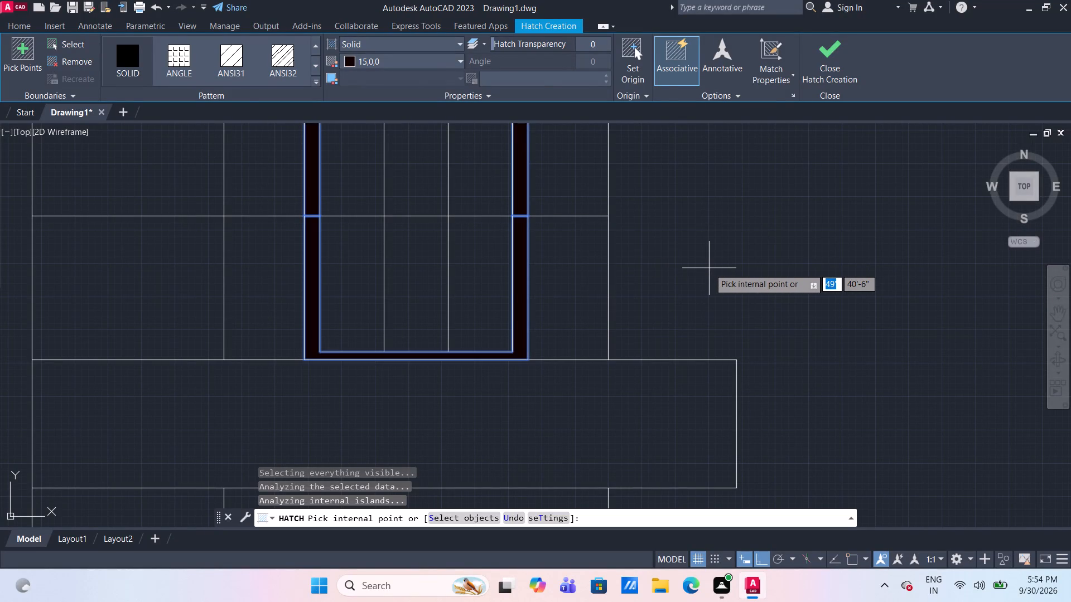
key("Return")
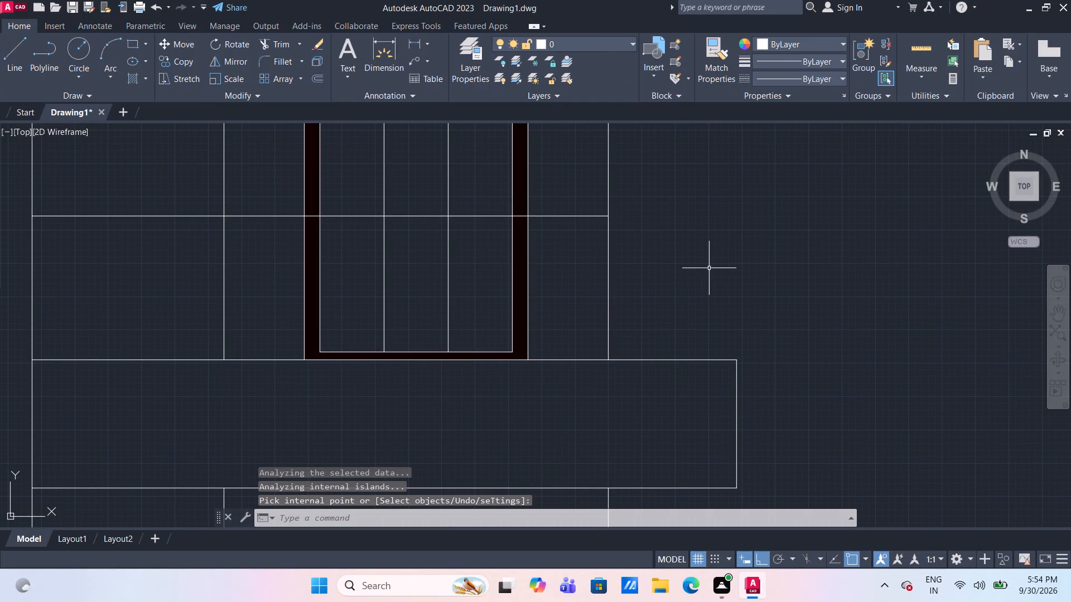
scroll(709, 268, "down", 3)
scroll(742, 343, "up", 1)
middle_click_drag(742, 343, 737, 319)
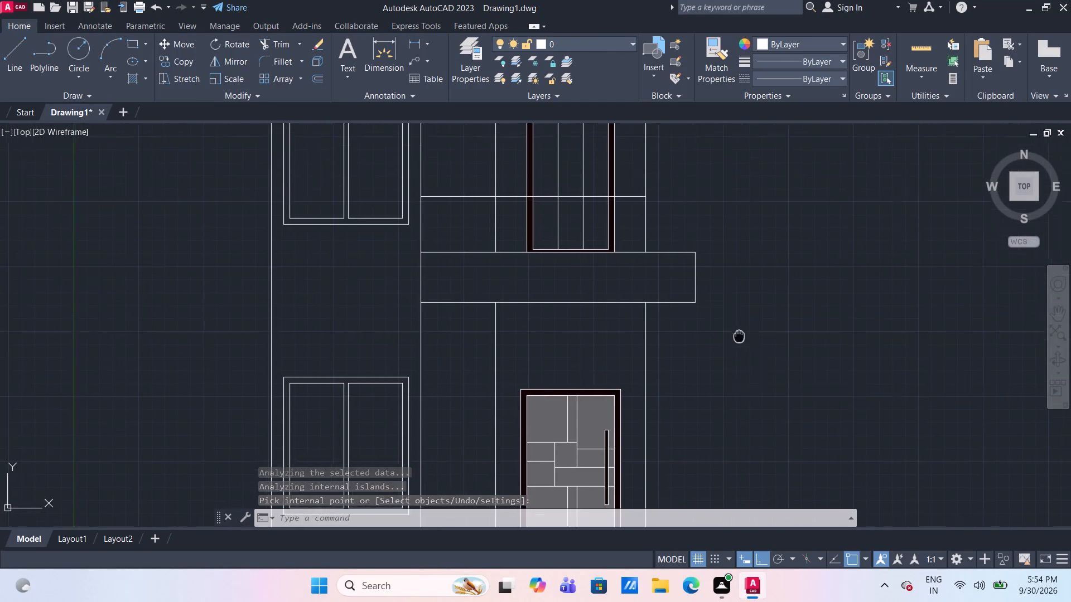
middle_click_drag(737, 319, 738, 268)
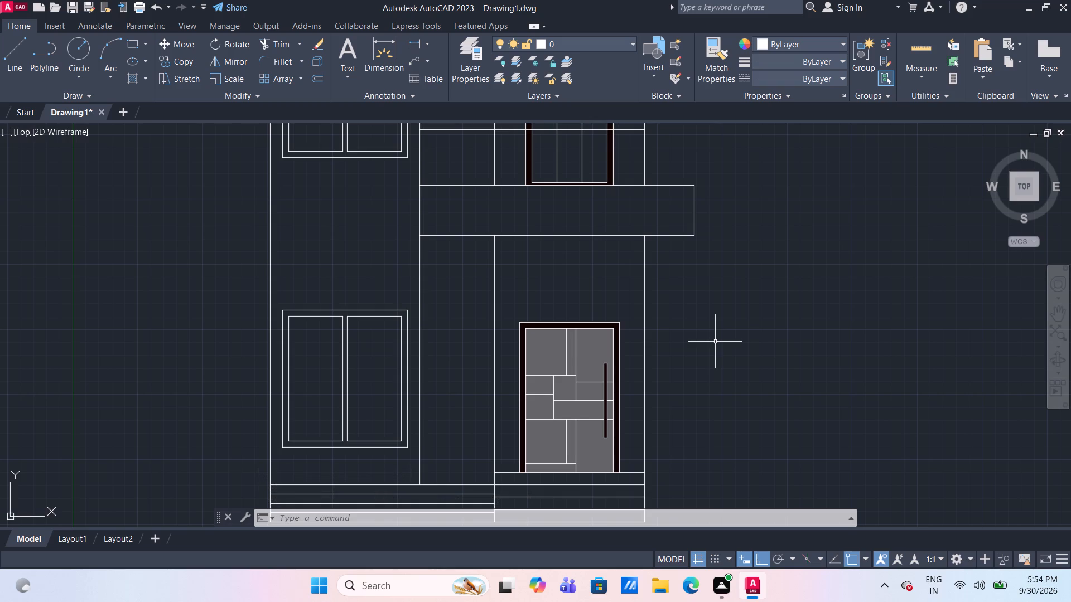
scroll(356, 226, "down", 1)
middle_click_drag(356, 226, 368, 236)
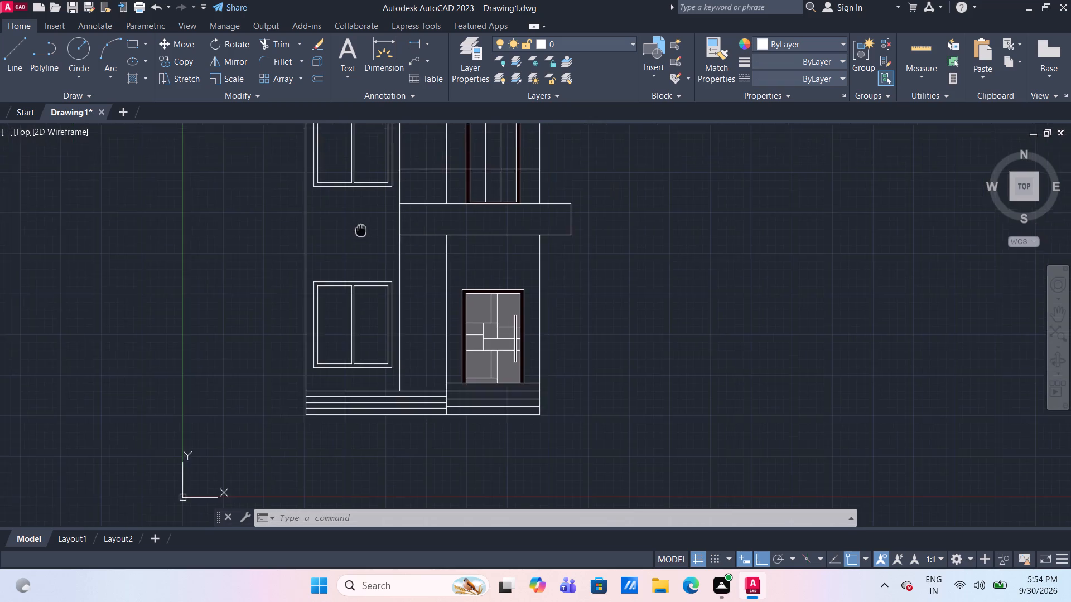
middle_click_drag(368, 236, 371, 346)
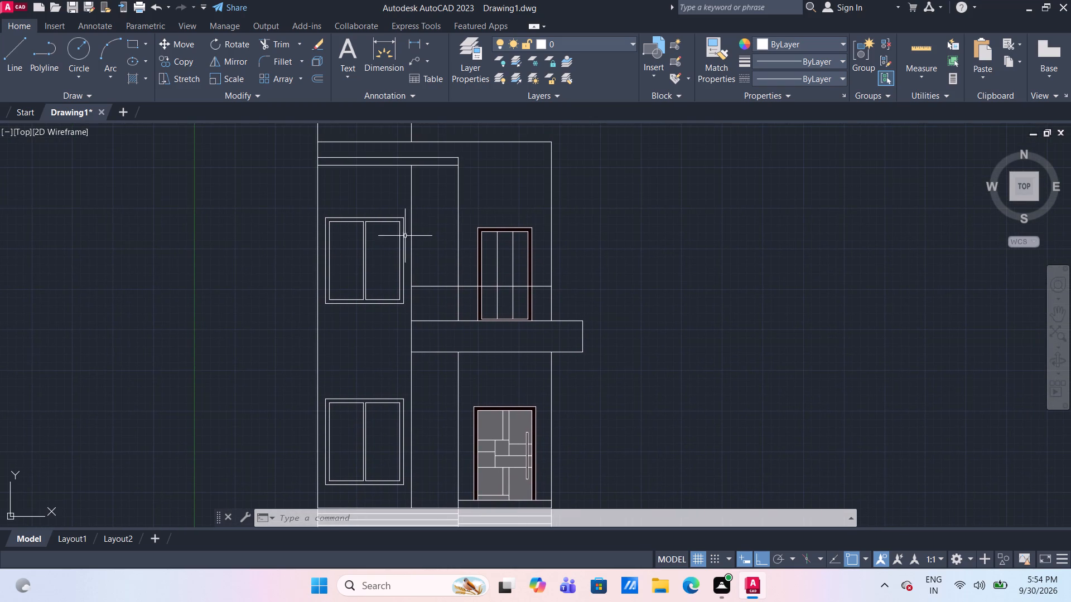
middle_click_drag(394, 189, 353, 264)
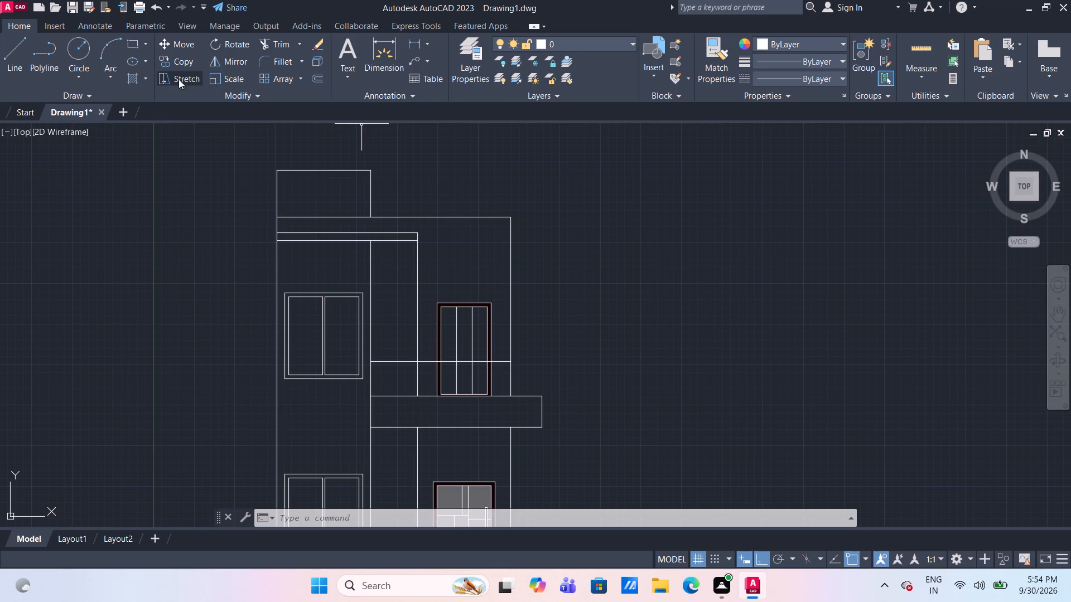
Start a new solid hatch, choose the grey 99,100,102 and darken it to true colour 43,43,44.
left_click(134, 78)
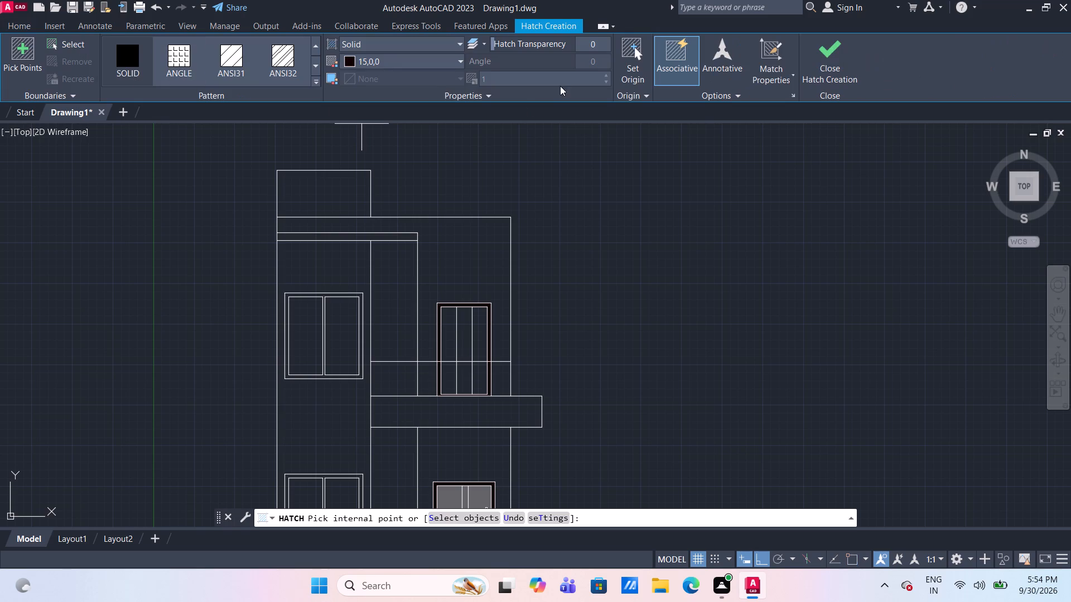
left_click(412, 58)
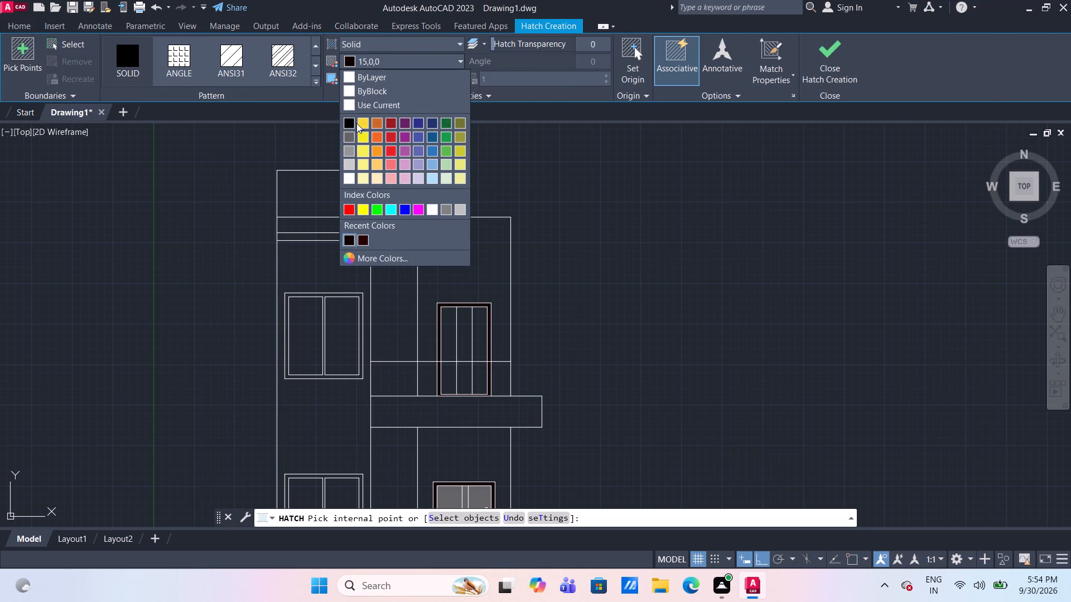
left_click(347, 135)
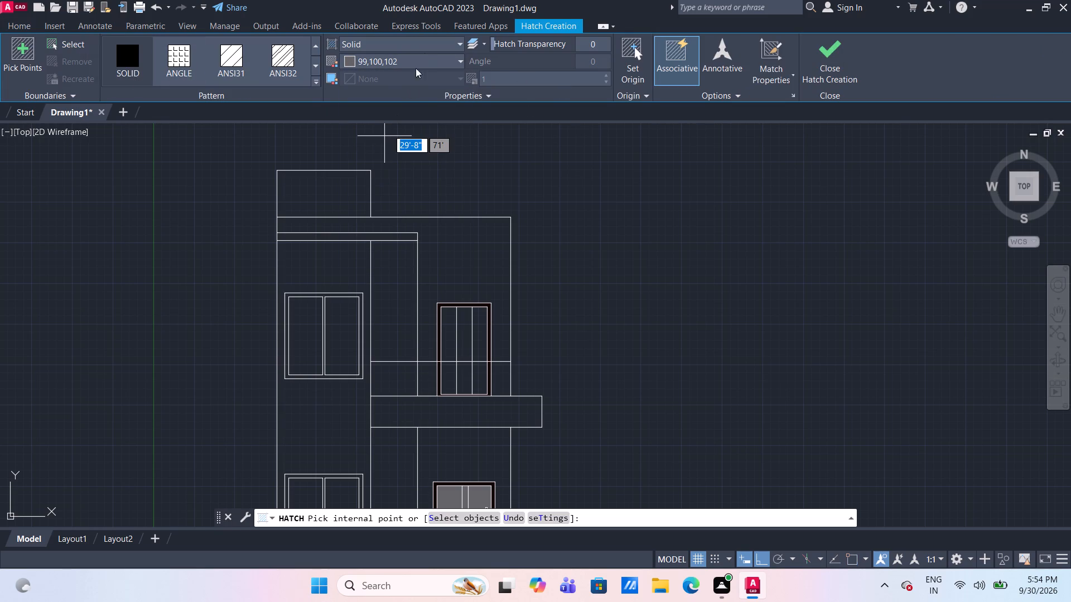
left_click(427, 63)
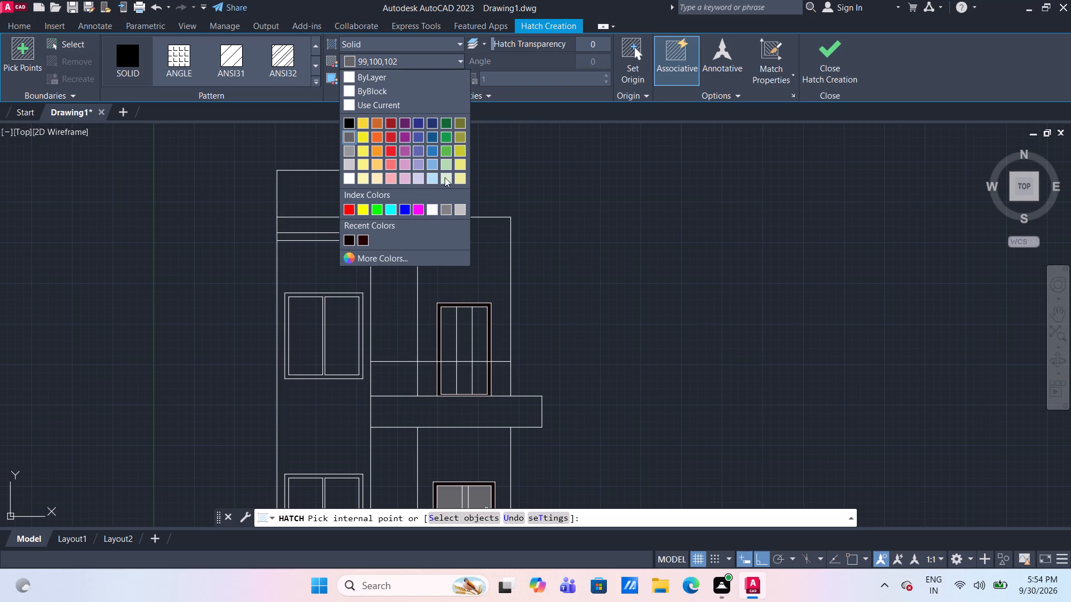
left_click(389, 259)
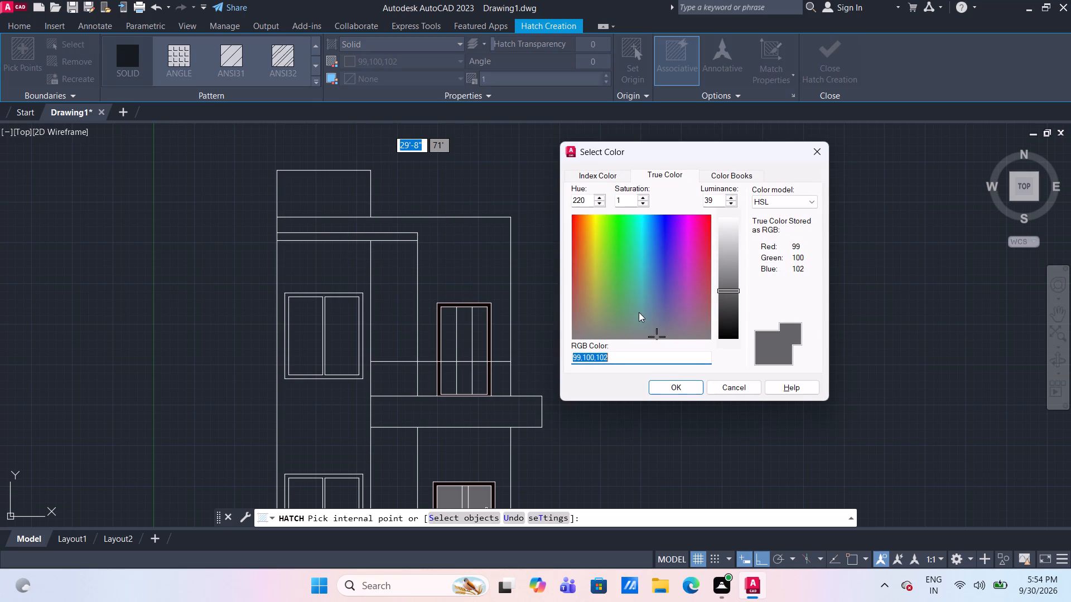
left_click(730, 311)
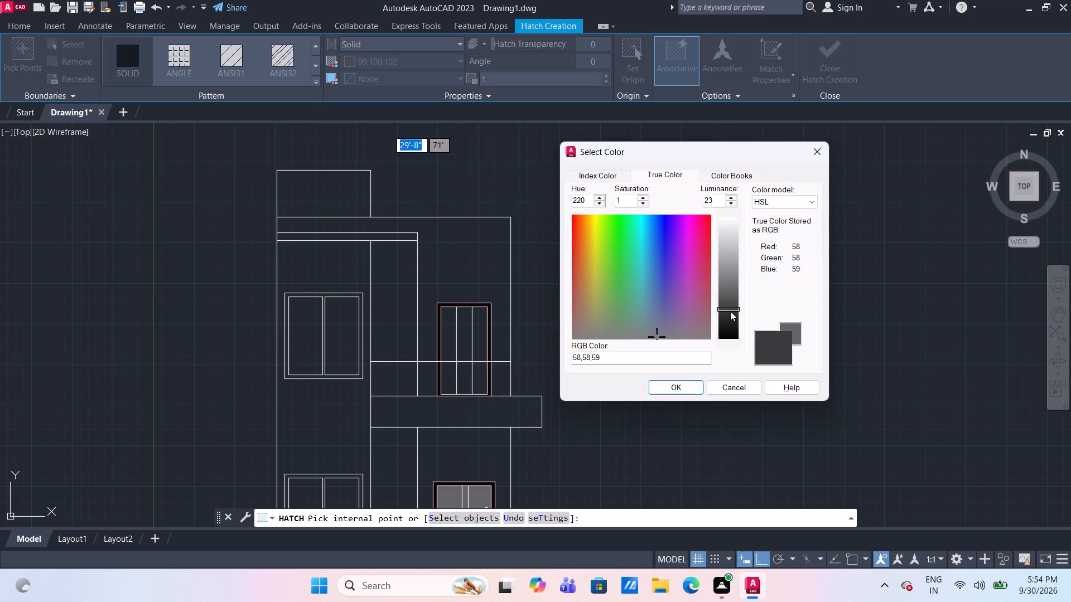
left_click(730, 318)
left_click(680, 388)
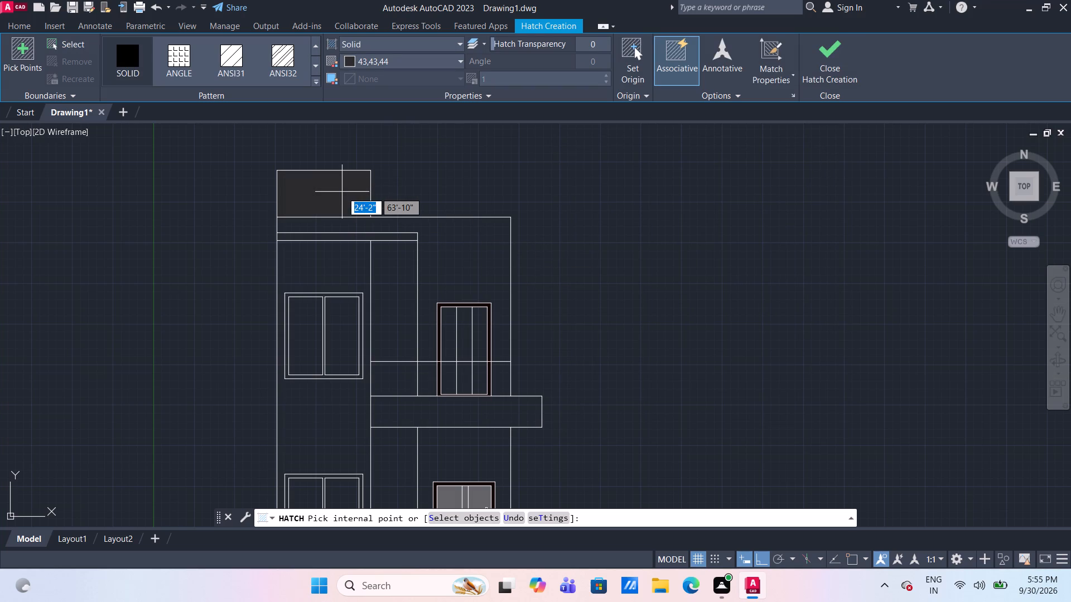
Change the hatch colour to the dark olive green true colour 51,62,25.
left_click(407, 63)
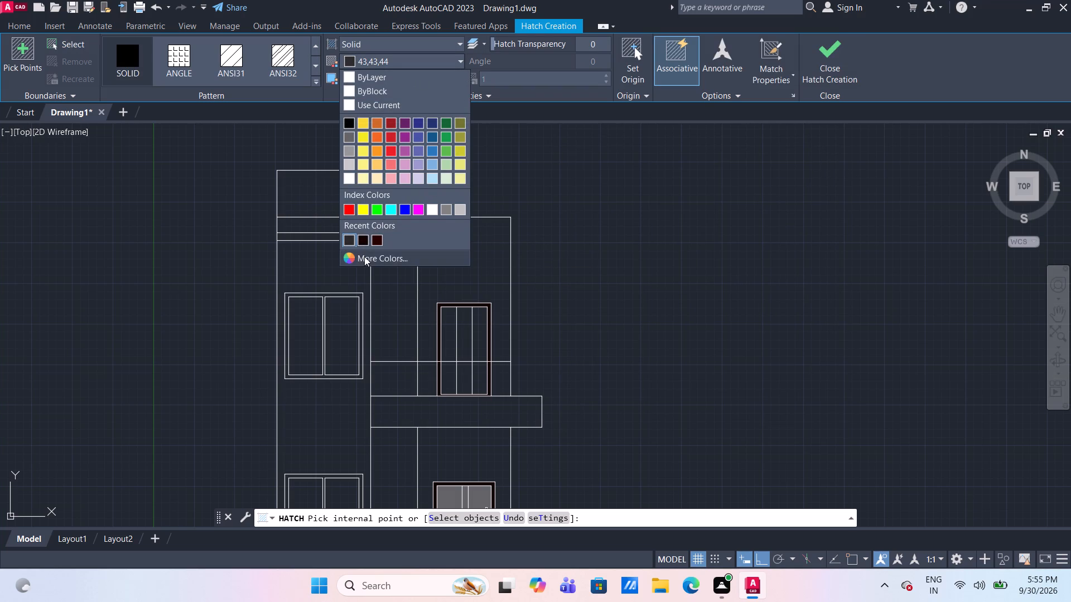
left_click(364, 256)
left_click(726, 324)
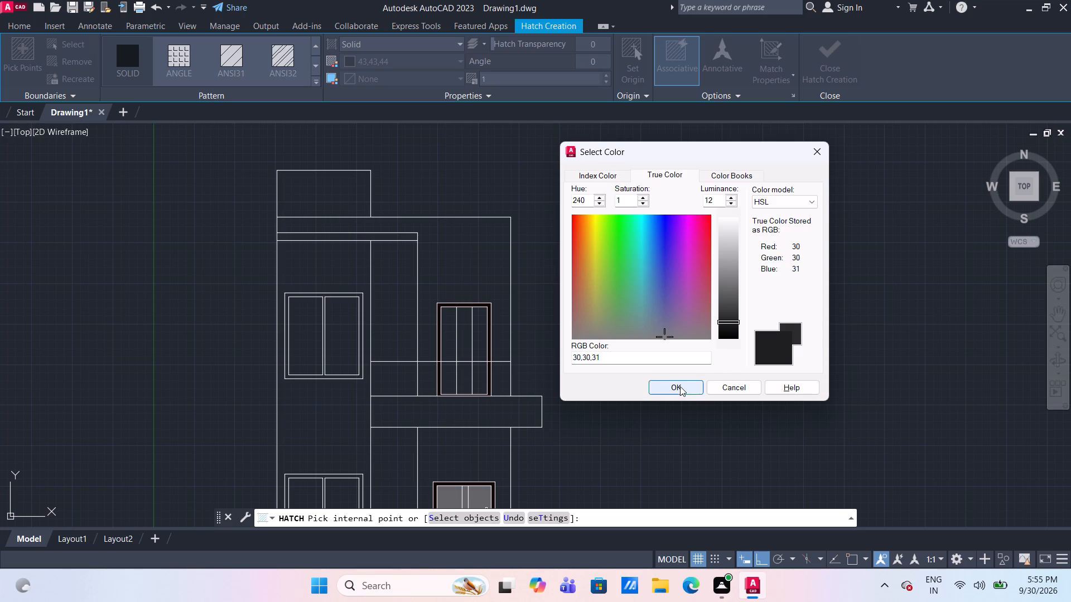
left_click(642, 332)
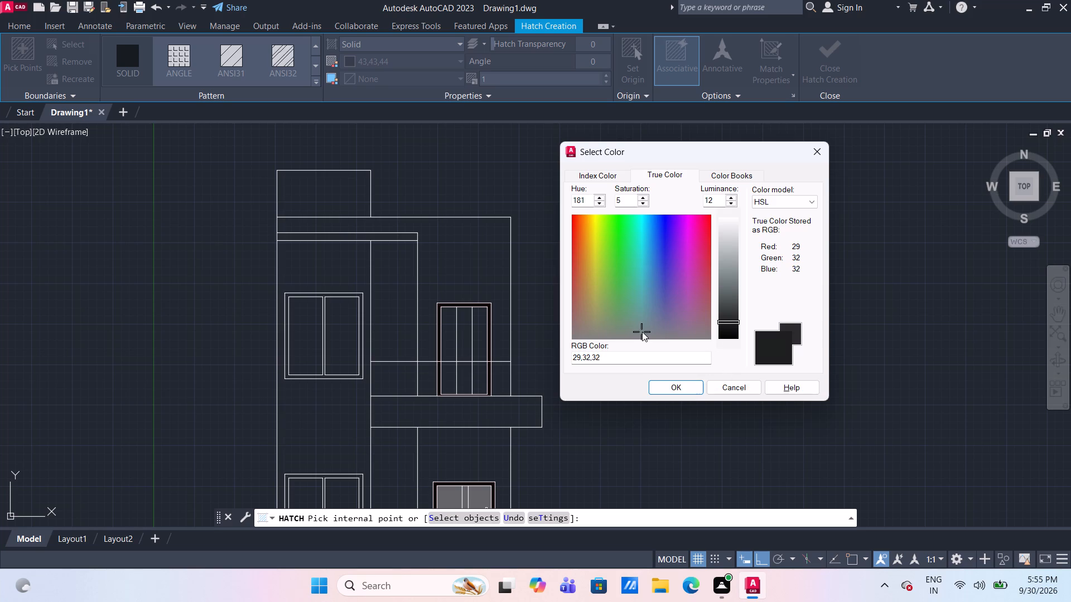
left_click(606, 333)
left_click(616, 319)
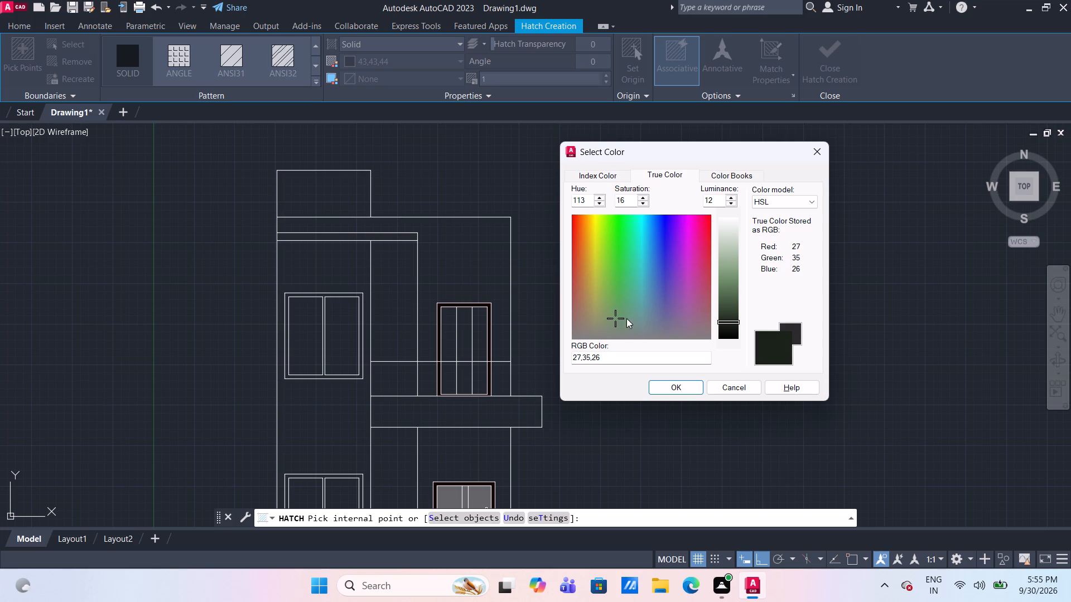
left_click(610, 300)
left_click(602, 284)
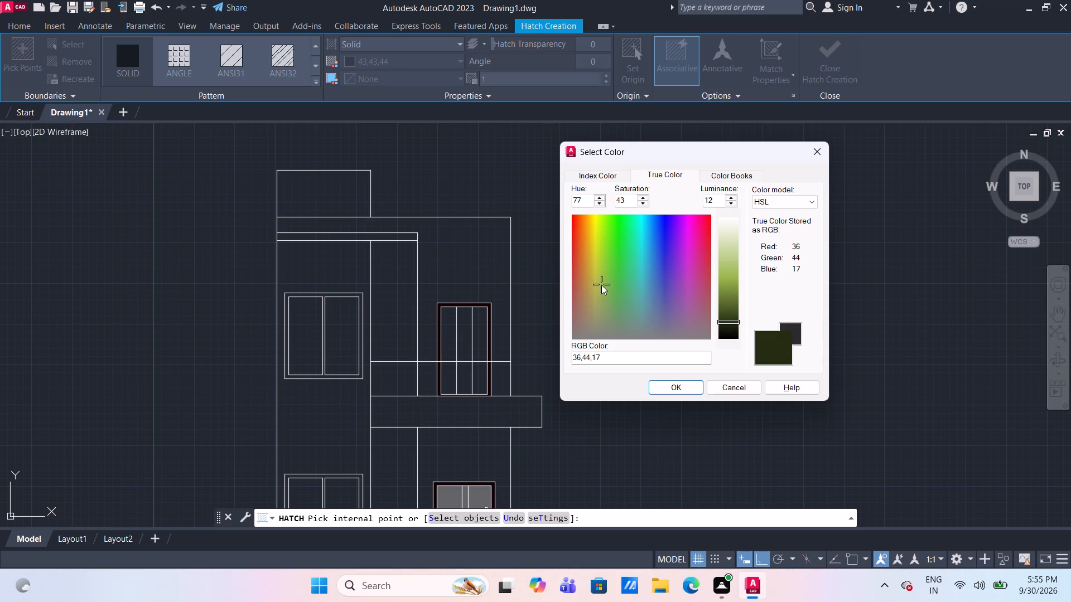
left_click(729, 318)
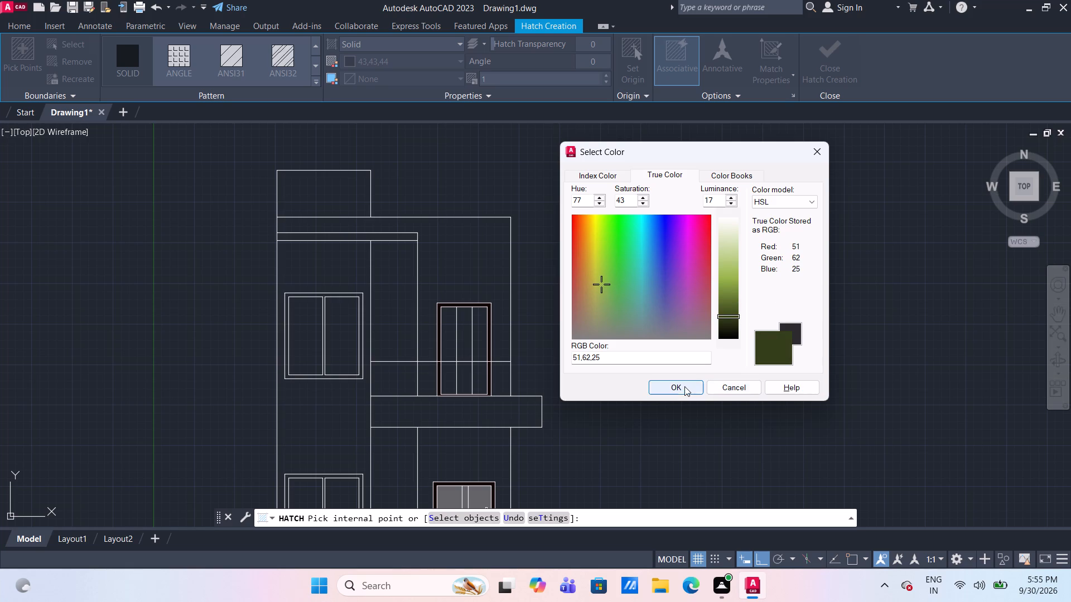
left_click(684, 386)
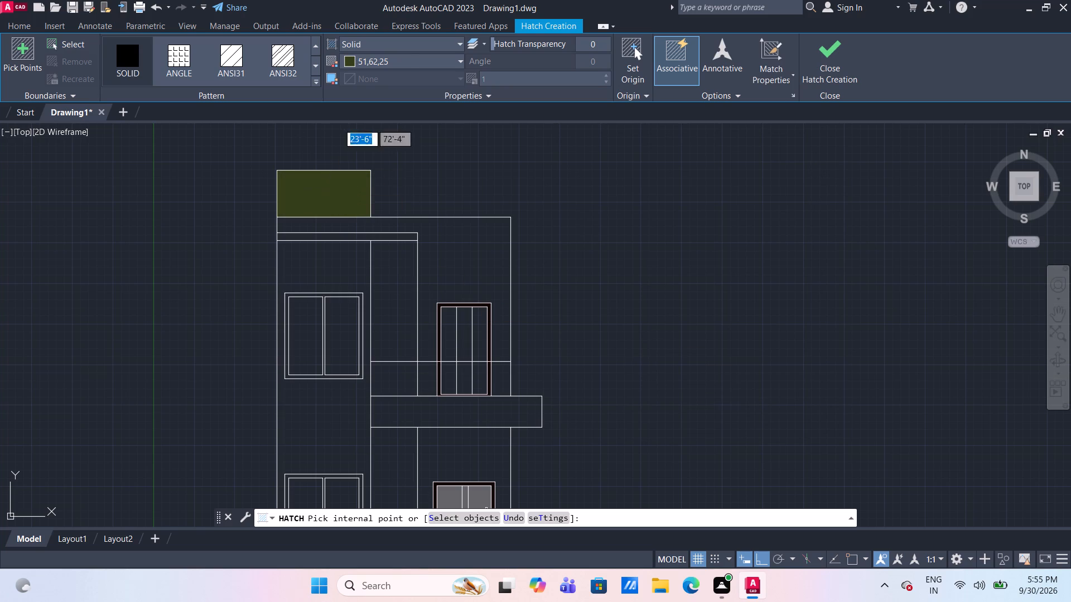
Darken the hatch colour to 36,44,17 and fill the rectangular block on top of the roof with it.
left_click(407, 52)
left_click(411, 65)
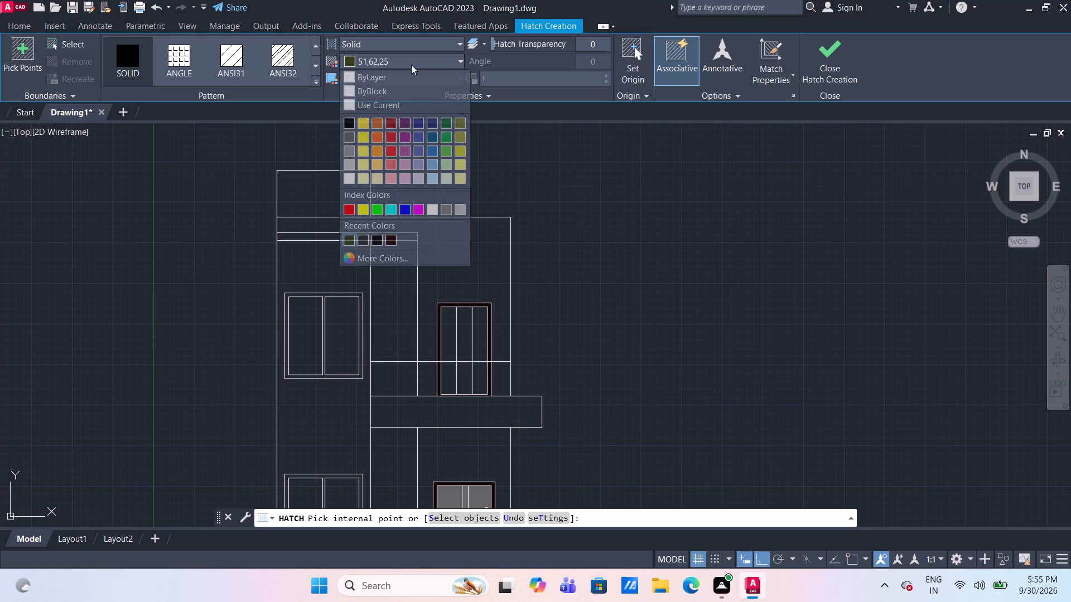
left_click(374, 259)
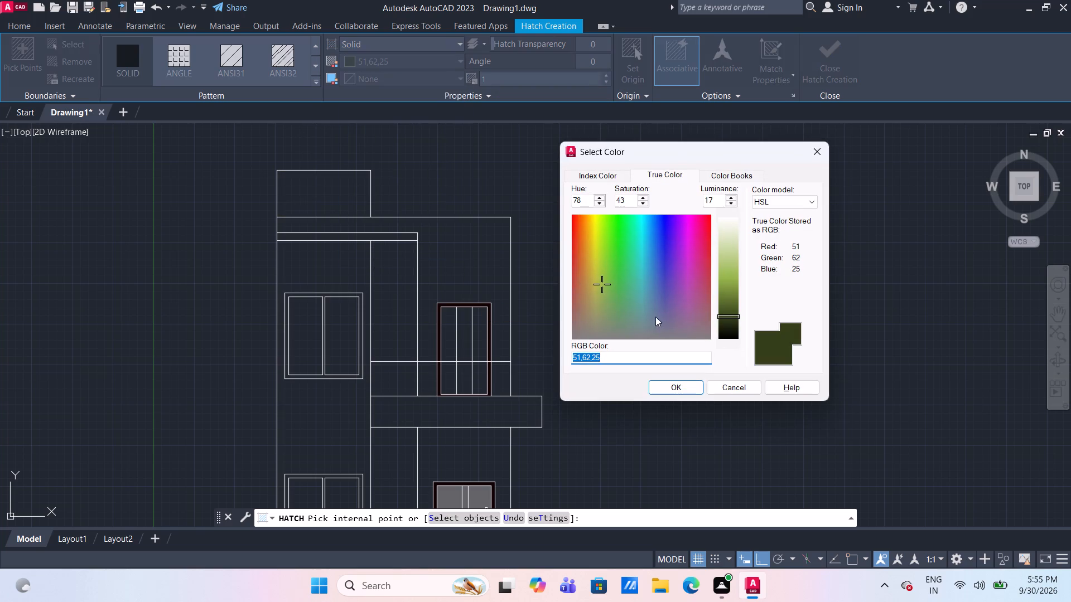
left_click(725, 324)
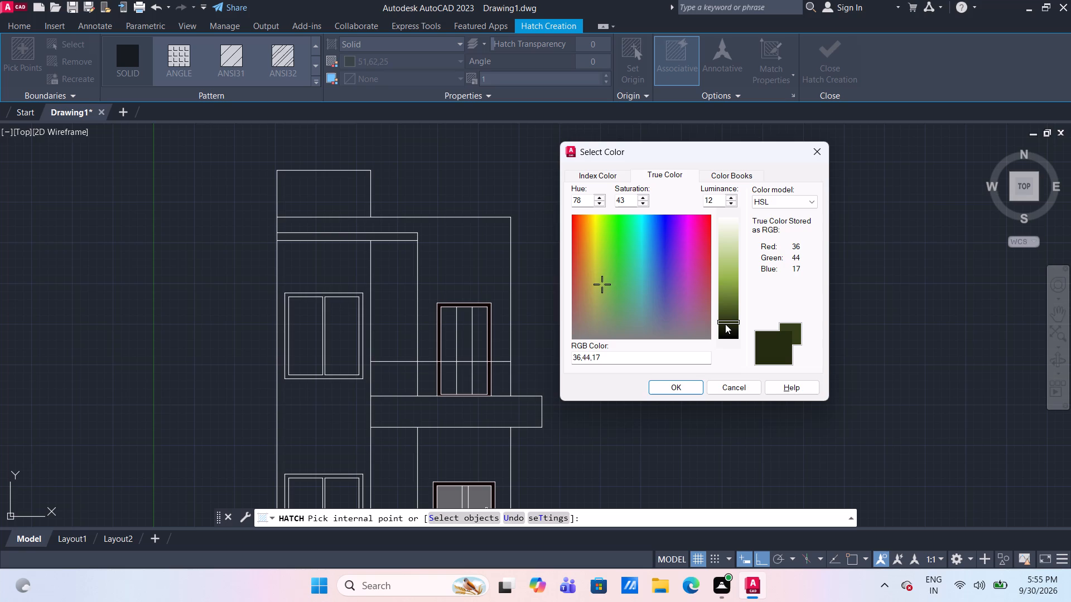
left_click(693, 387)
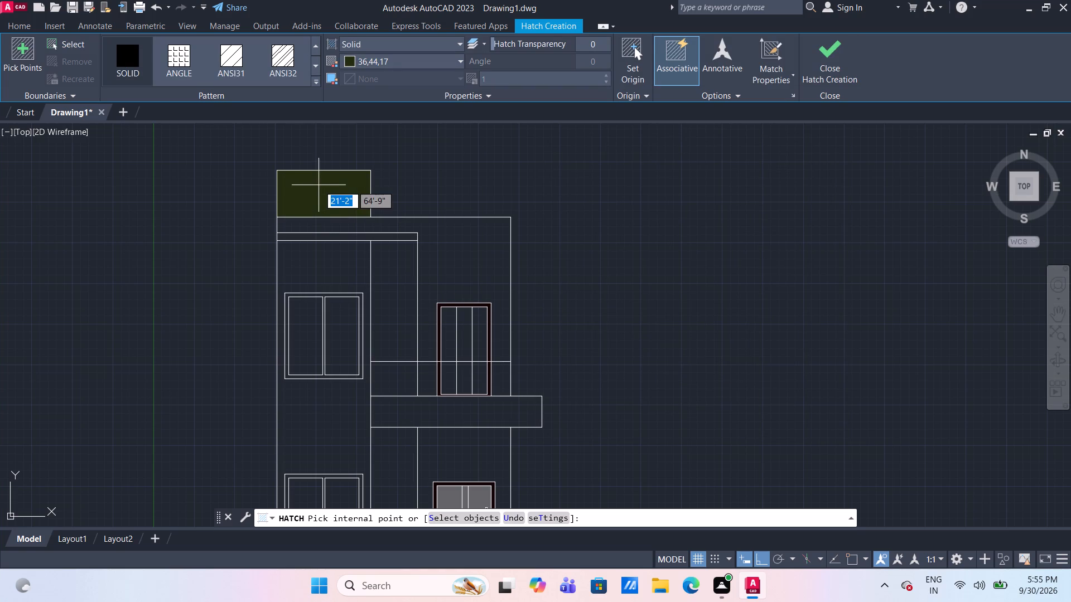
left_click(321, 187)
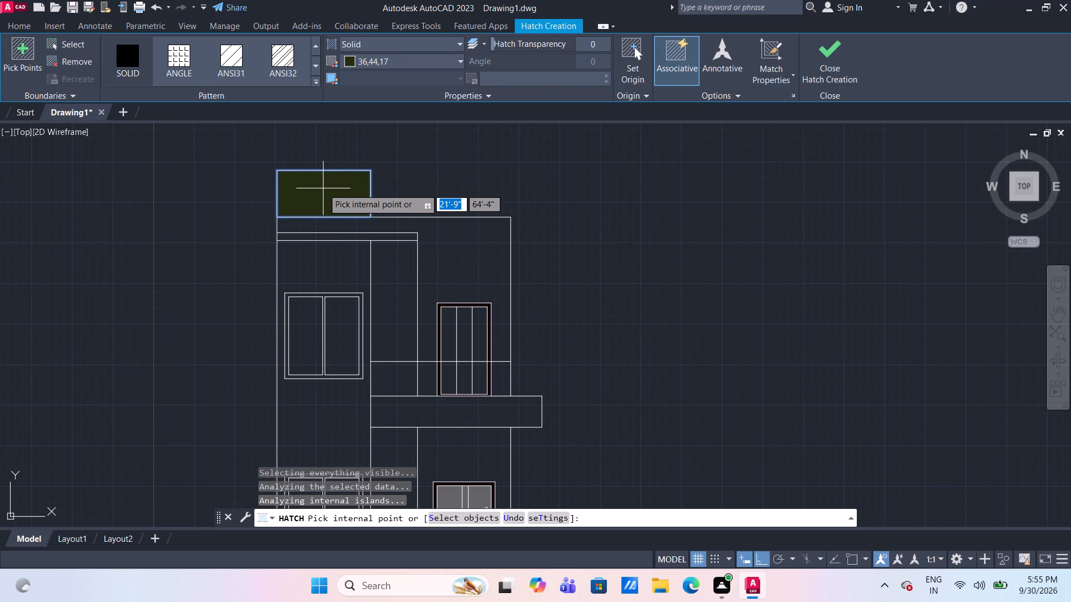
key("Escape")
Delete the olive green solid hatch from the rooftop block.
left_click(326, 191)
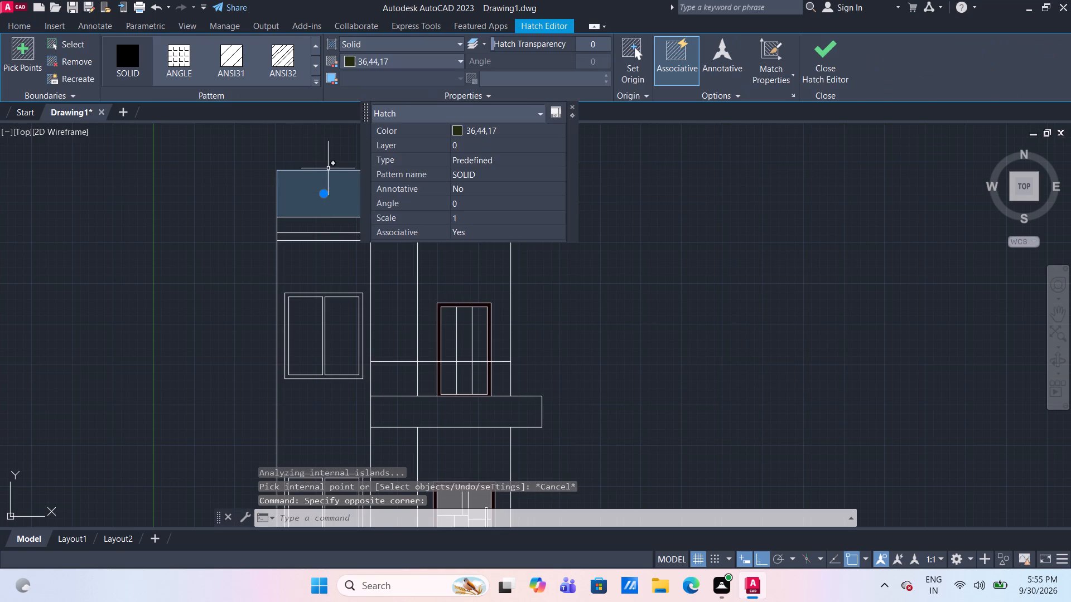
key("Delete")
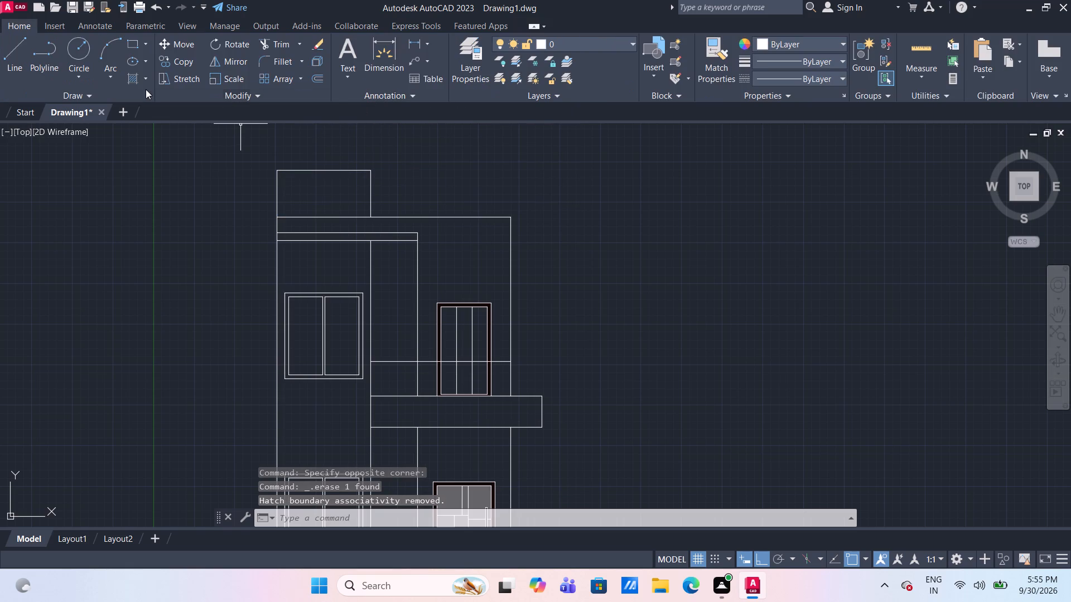
Start a new solid hatch and set its colour to the dark green true colour 24,37,26.
left_click(137, 82)
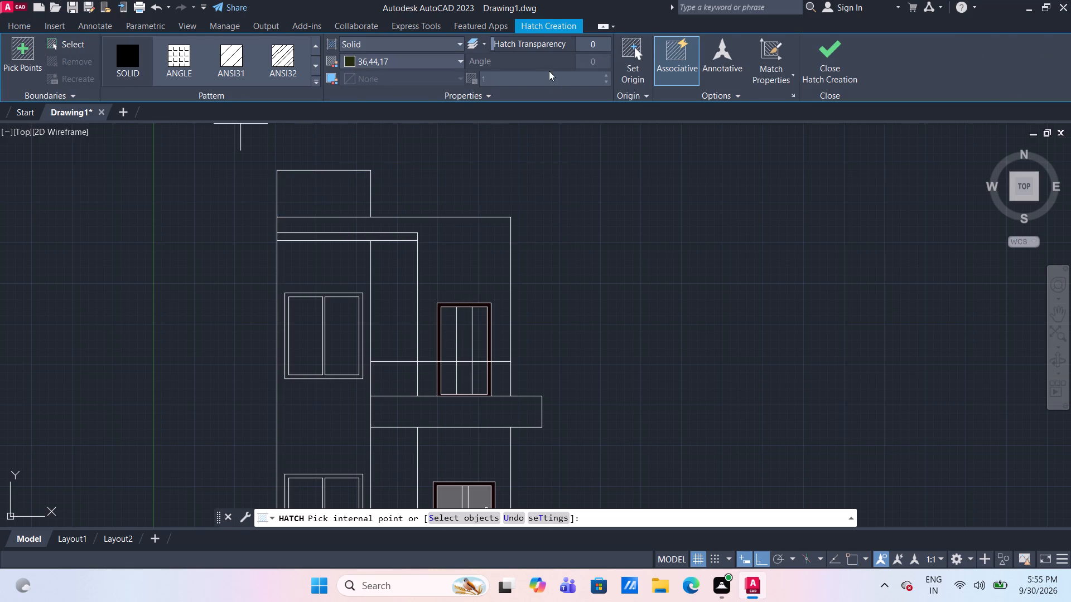
left_click(456, 62)
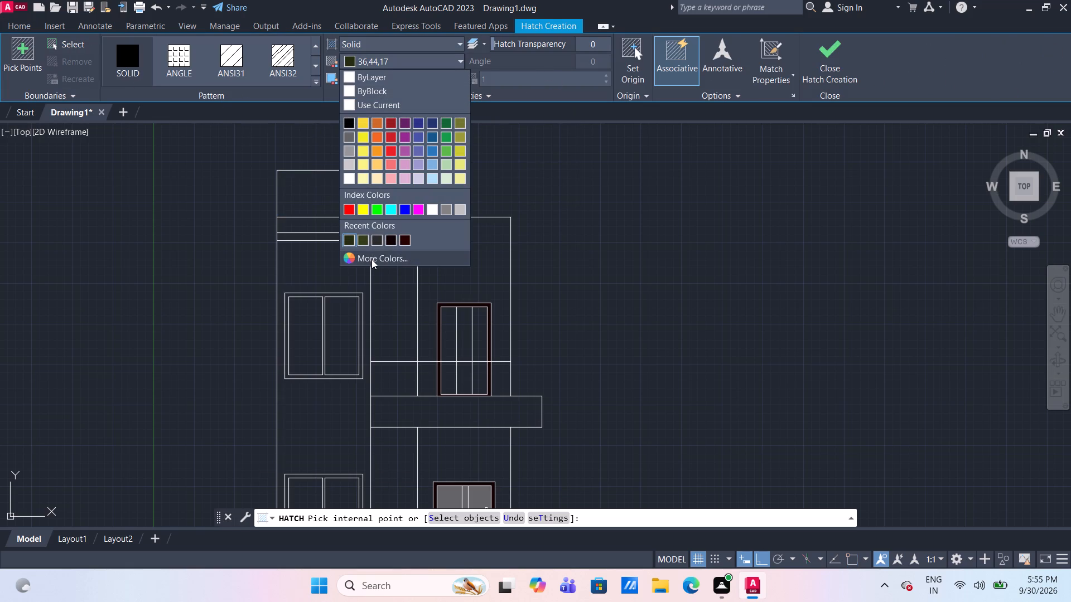
left_click(372, 259)
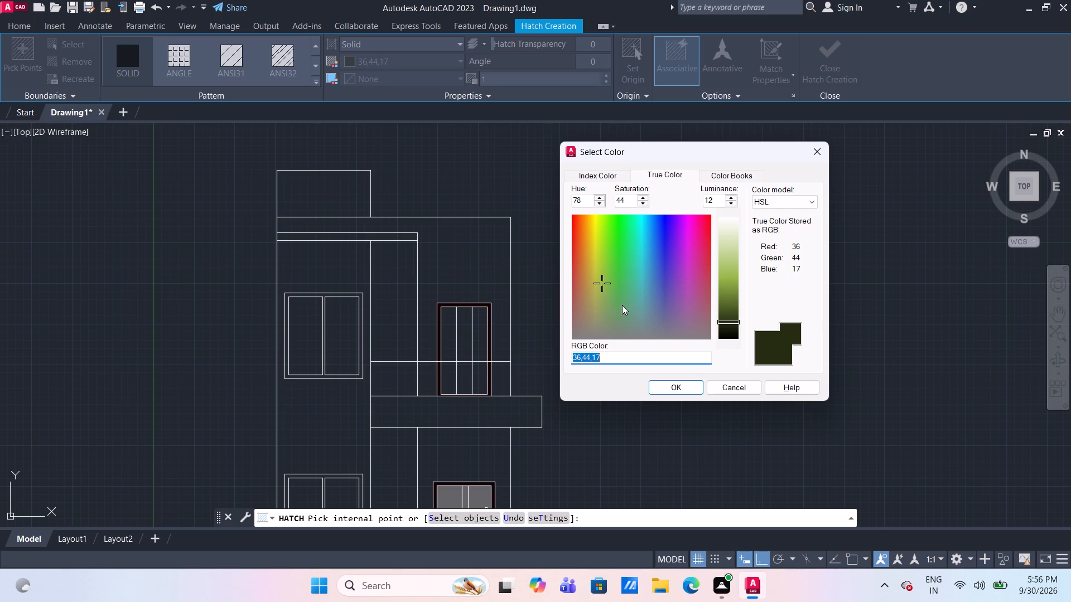
left_click(610, 315)
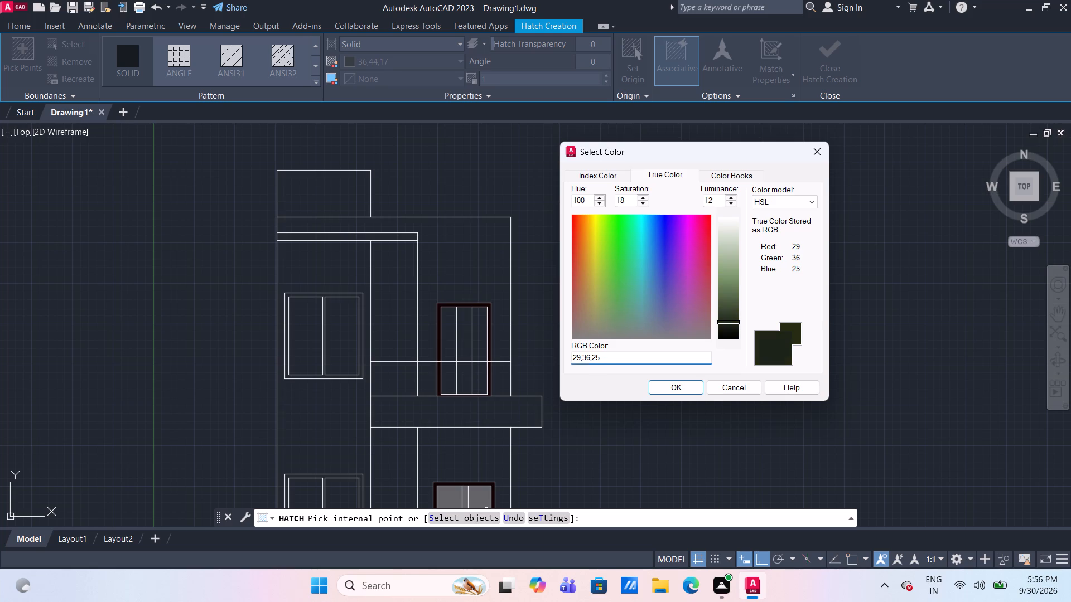
left_click(621, 314)
left_click(691, 387)
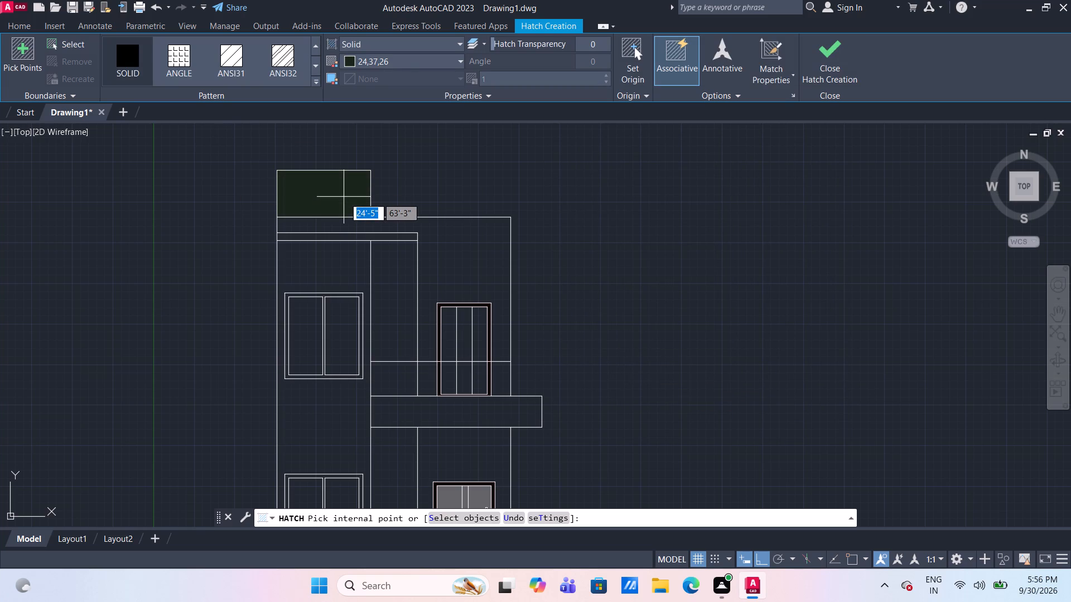
Darken the green hatch colour to true colour 10,15,11.
left_click(405, 62)
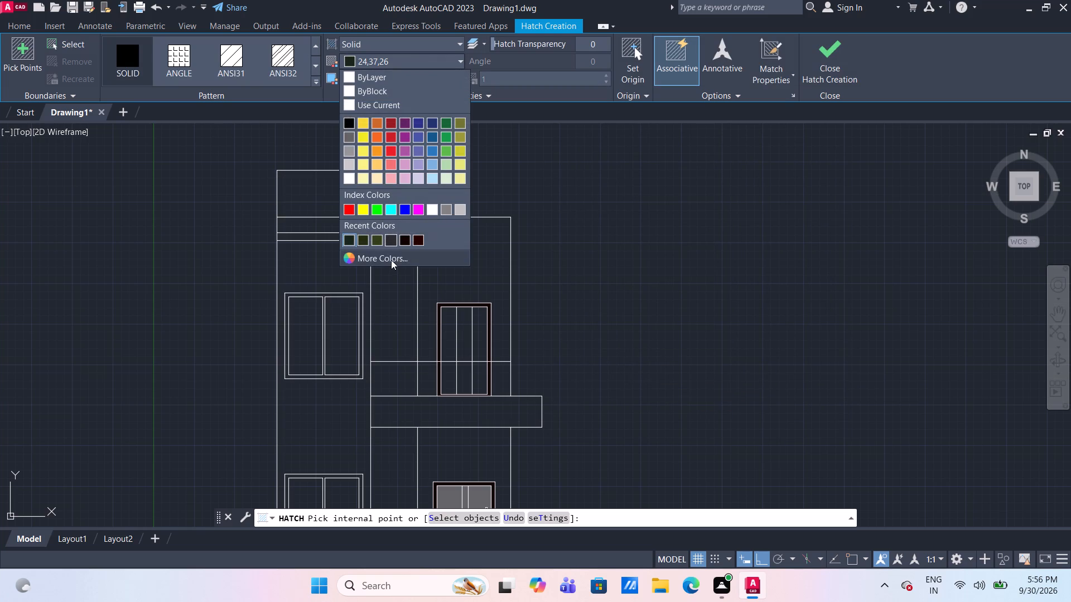
left_click(390, 260)
left_click(731, 332)
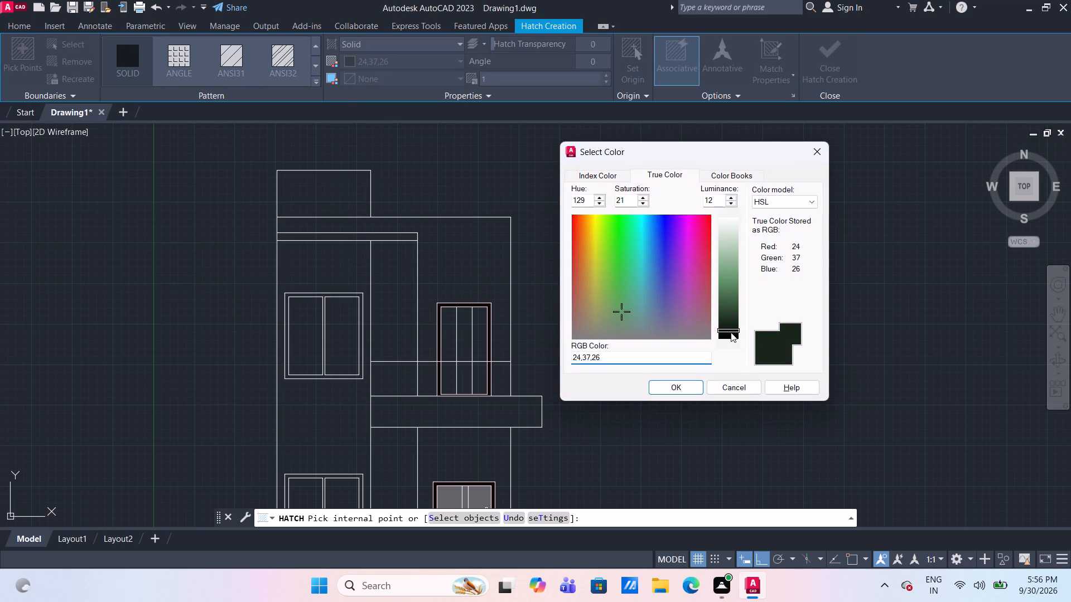
left_click(677, 392)
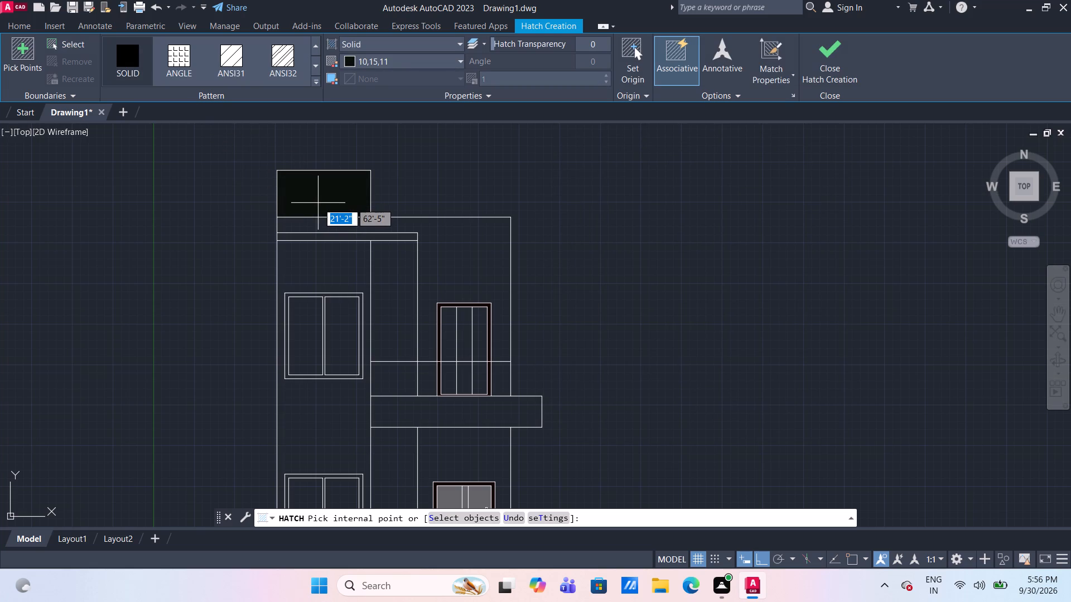
Set the hatch colour to true colour 27,40,29 and fill the rooftop block and the thin band below the roofline.
left_click(402, 61)
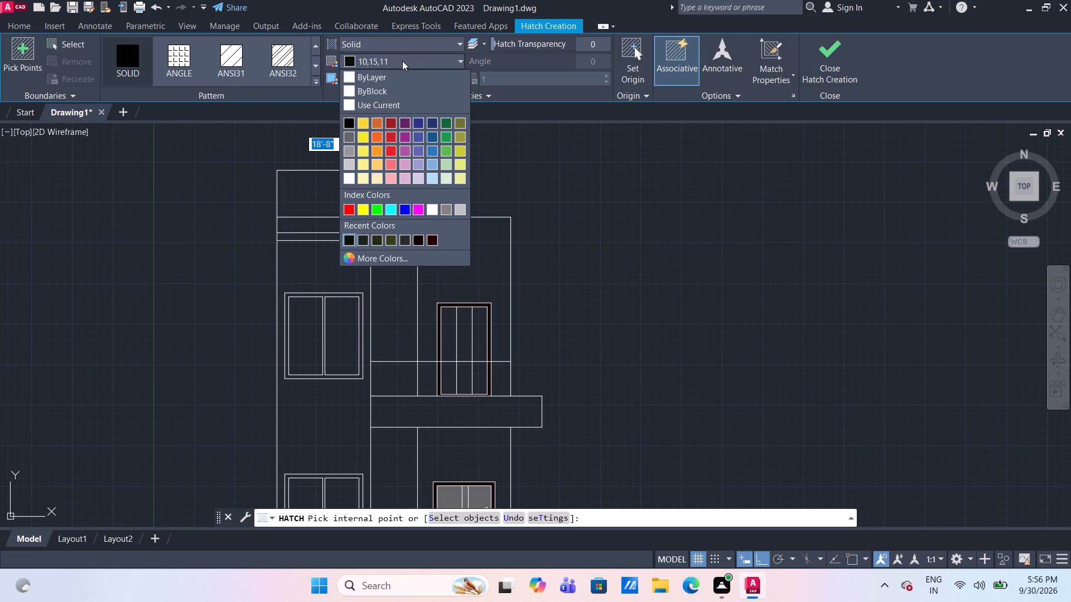
left_click(379, 259)
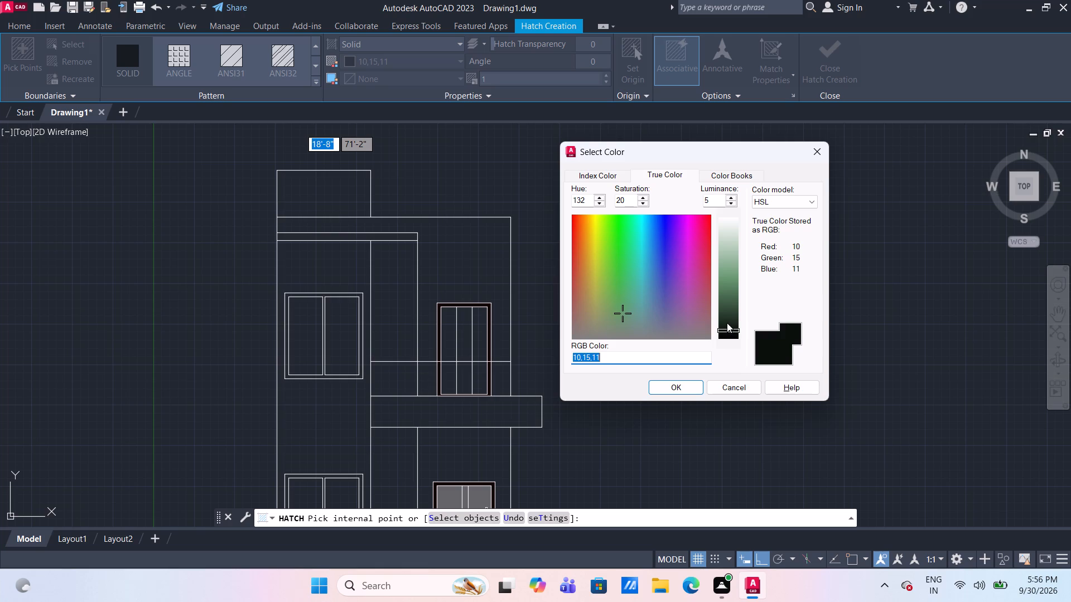
left_click(727, 323)
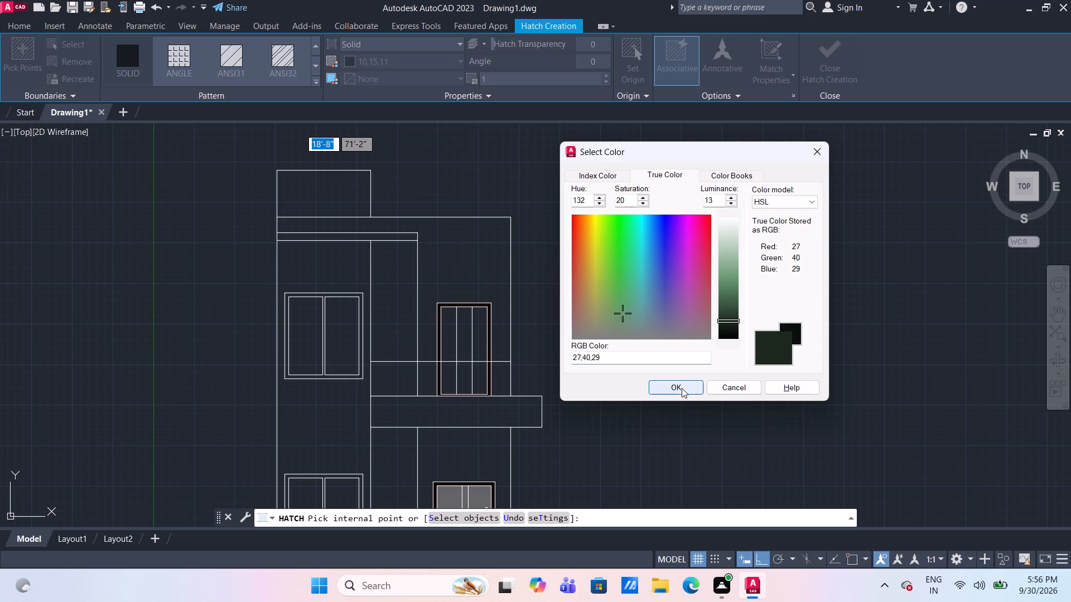
left_click(682, 388)
left_click(337, 202)
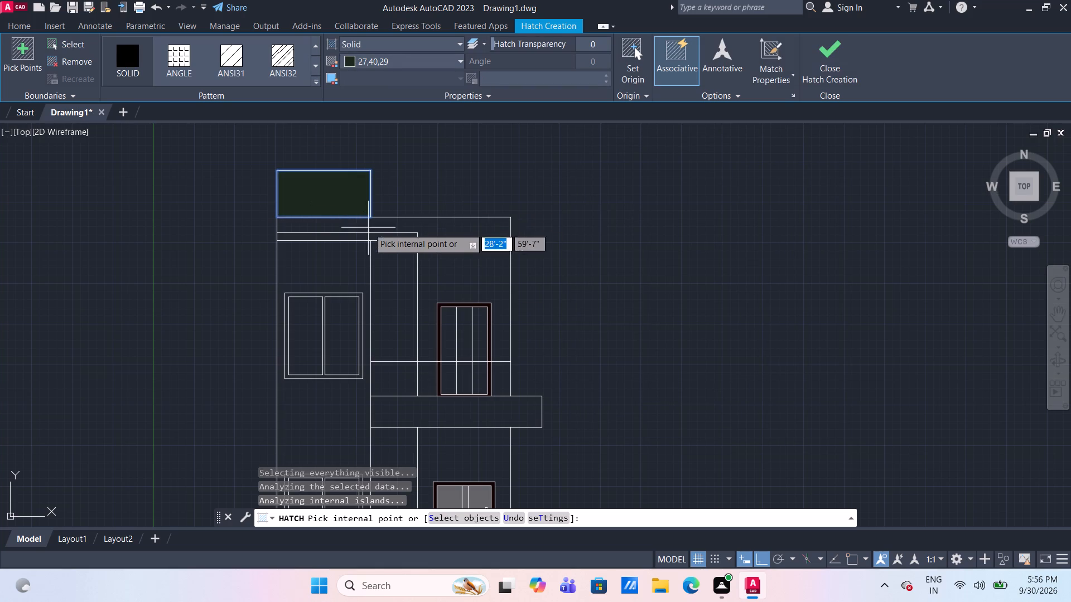
left_click(352, 236)
key("Return")
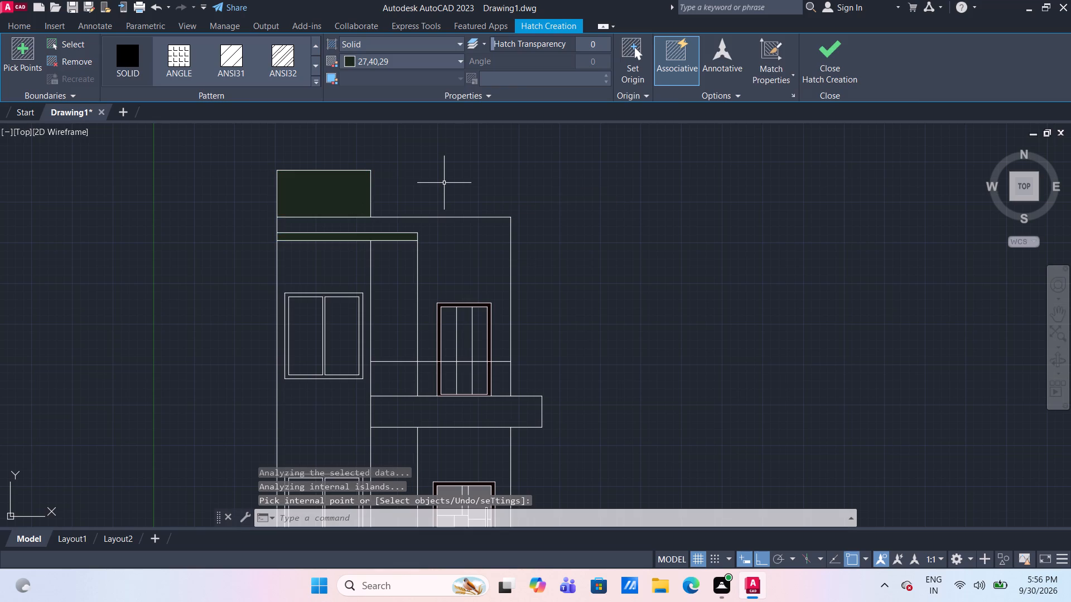
Recolour the rooftop block and band hatch, trying index colours 99, 89, 59, 49, 39, 47 and 38, and choose grey 251.
left_click(313, 189)
left_click(469, 73)
left_click(469, 73)
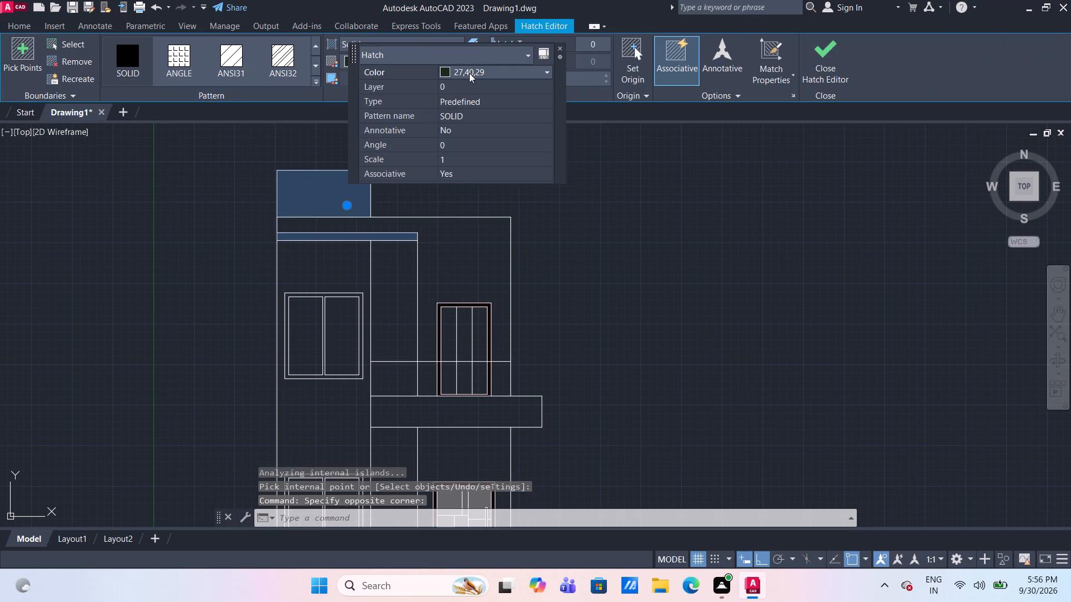
left_click(479, 190)
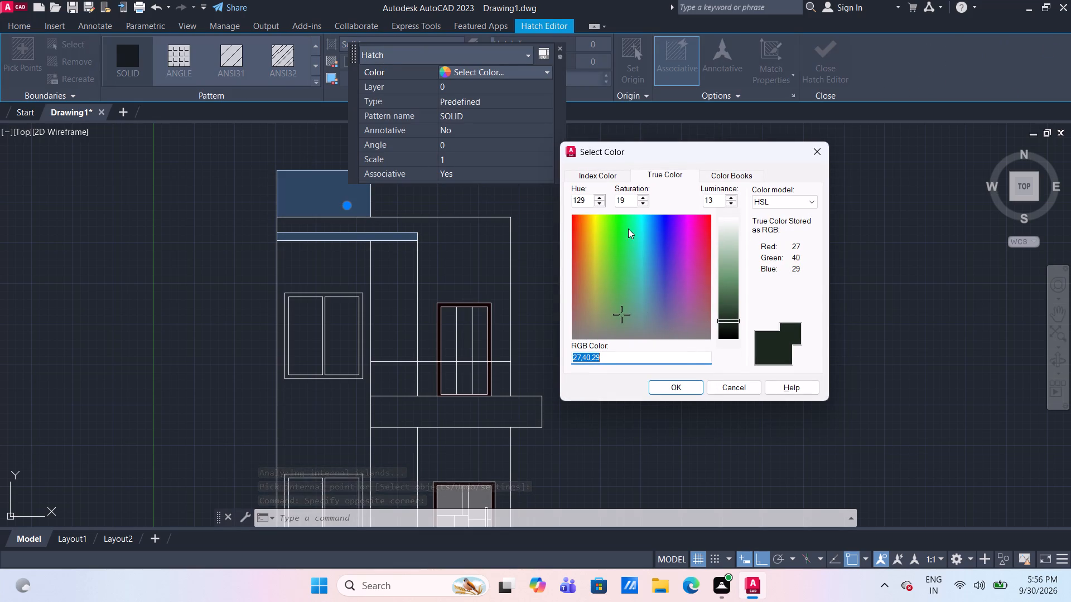
left_click(618, 176)
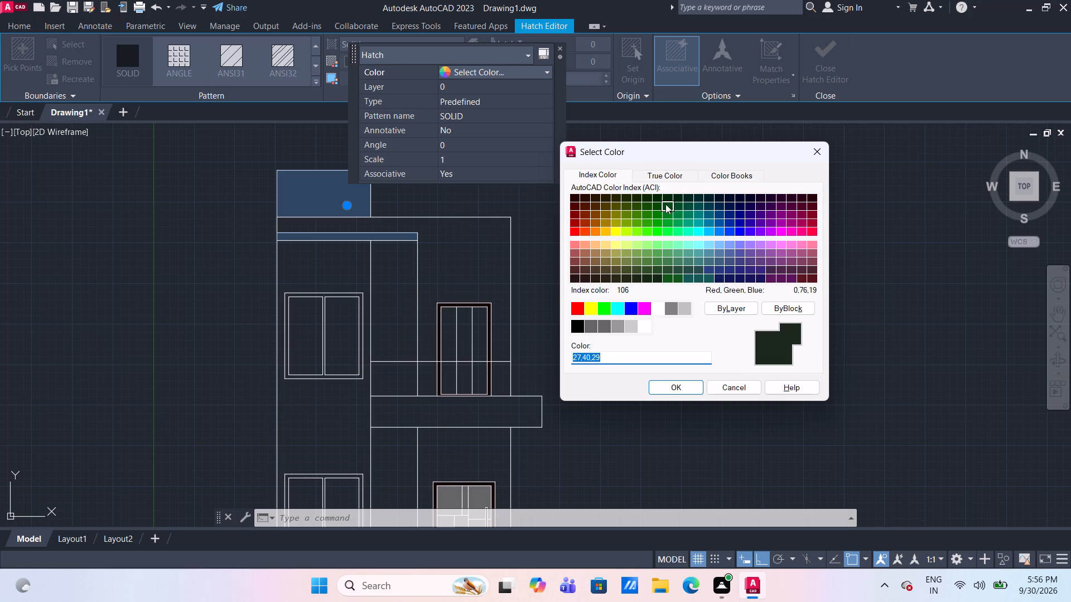
left_click(658, 278)
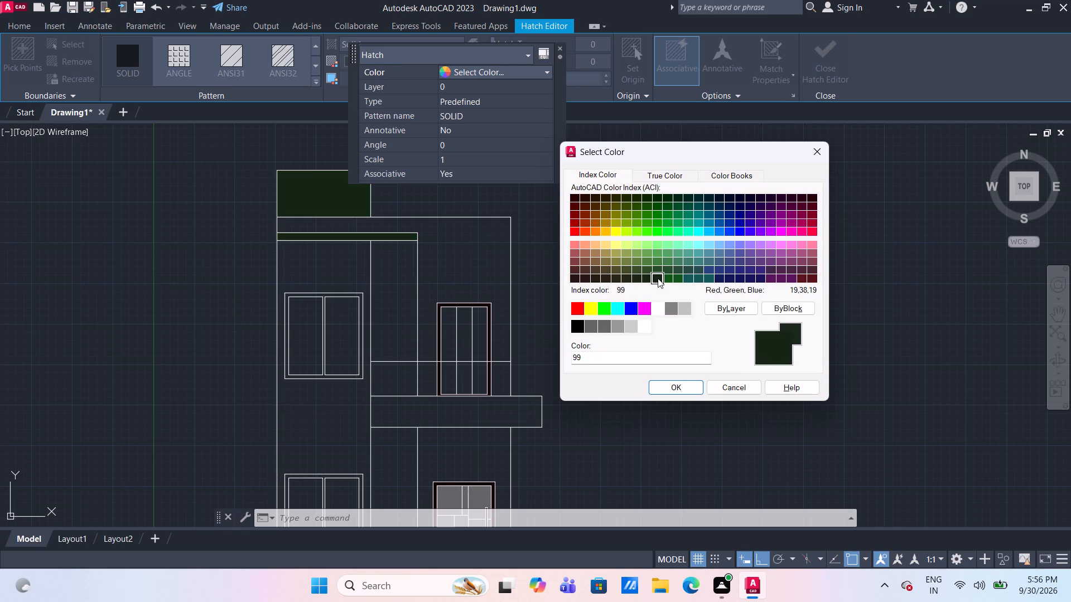
left_click(646, 277)
left_click(616, 279)
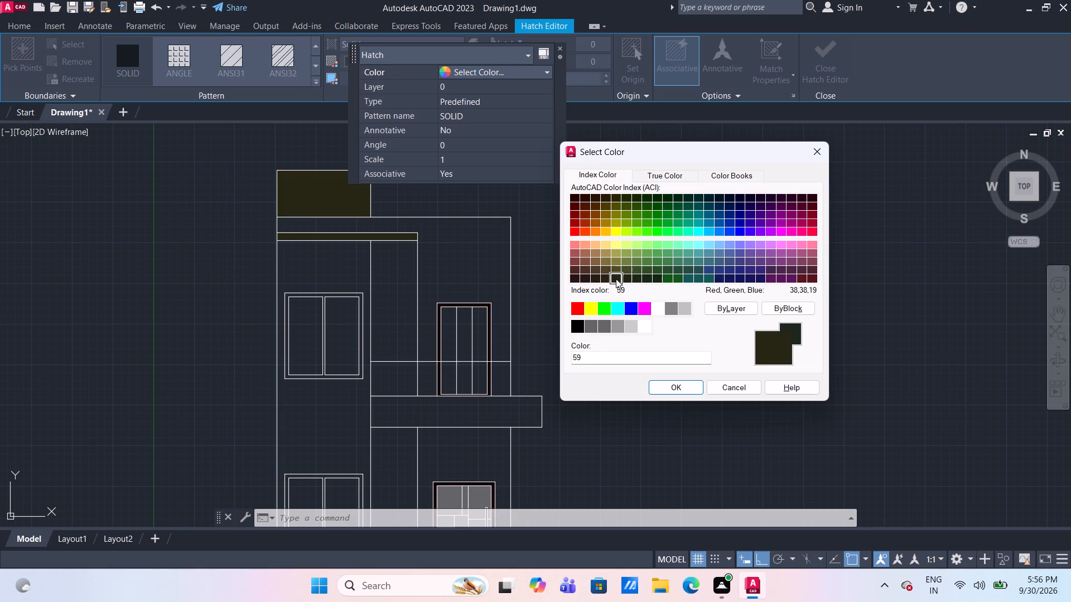
left_click(607, 276)
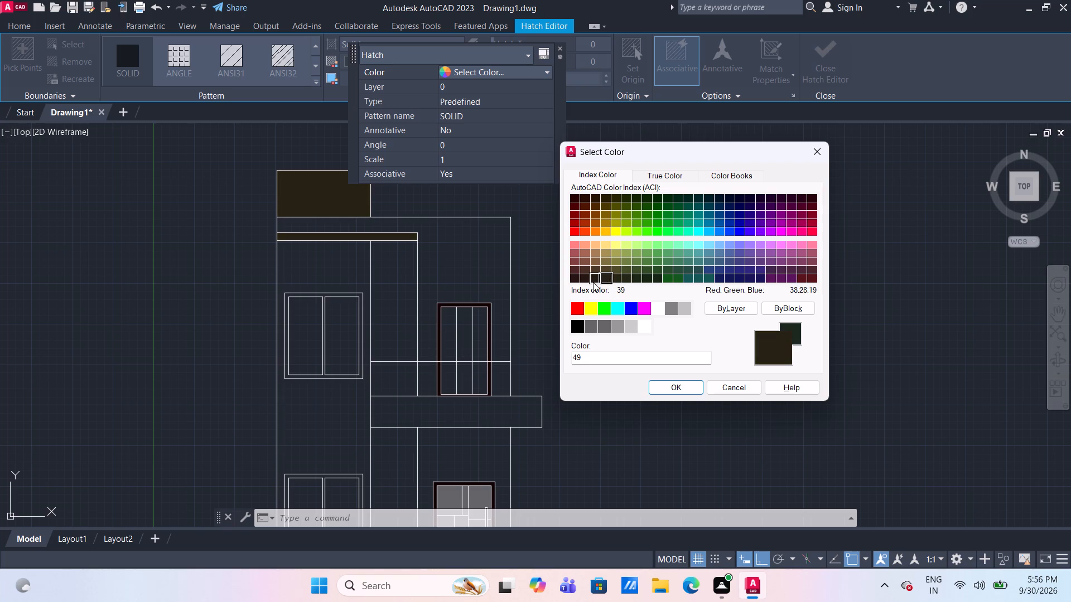
left_click(593, 282)
left_click(616, 278)
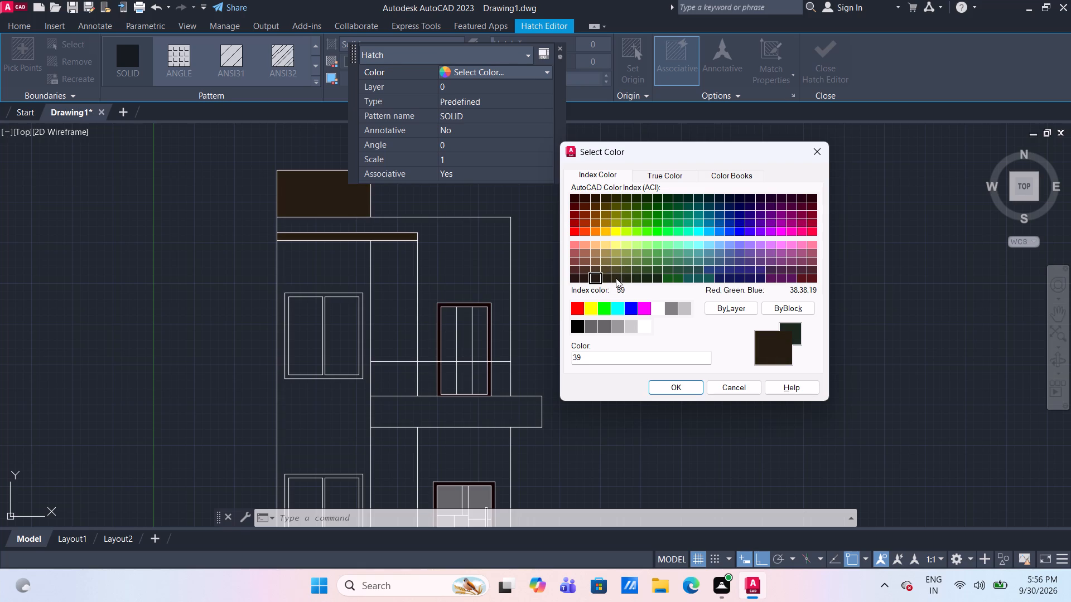
left_click(609, 274)
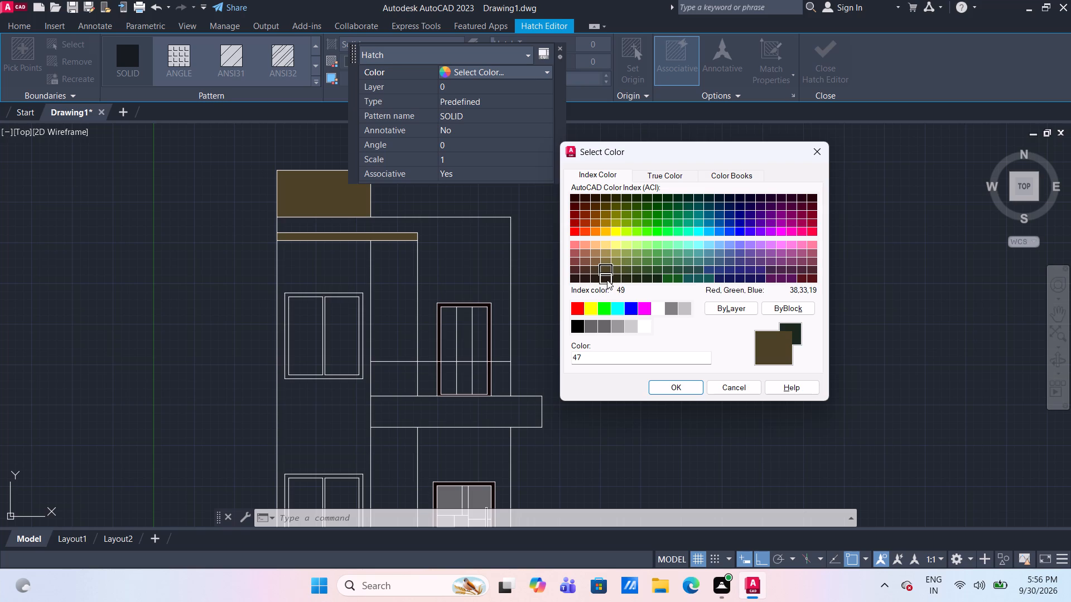
left_click(606, 280)
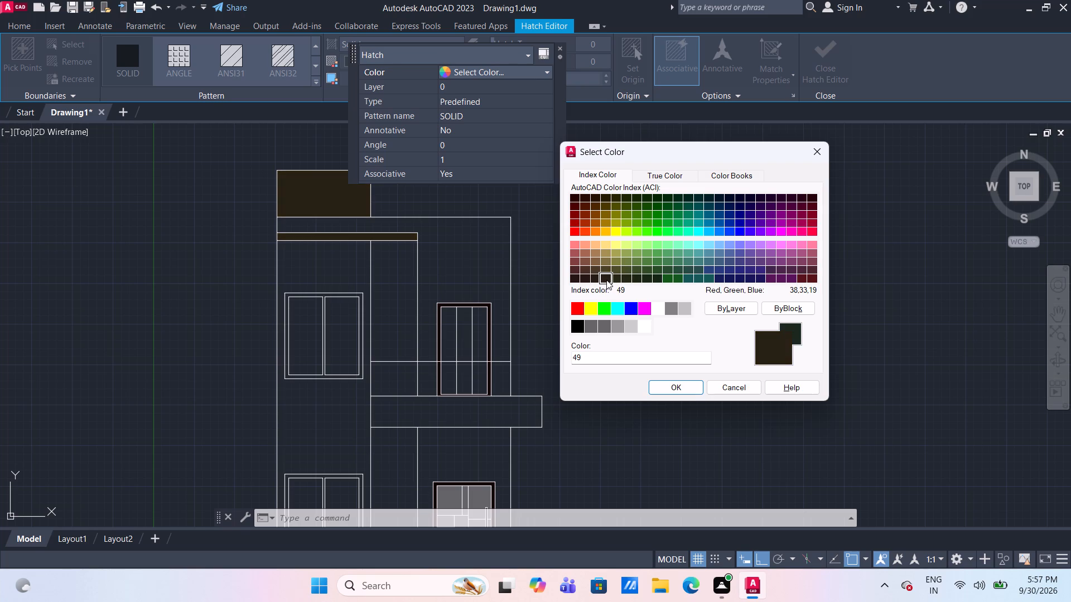
left_click(596, 197)
left_click(606, 281)
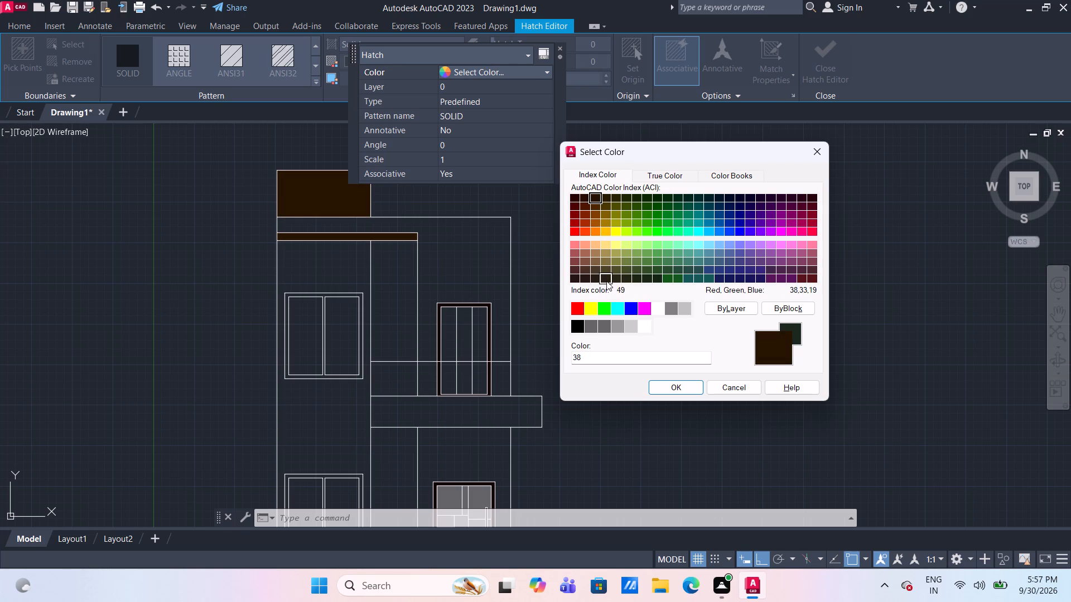
left_click(594, 277)
left_click(588, 321)
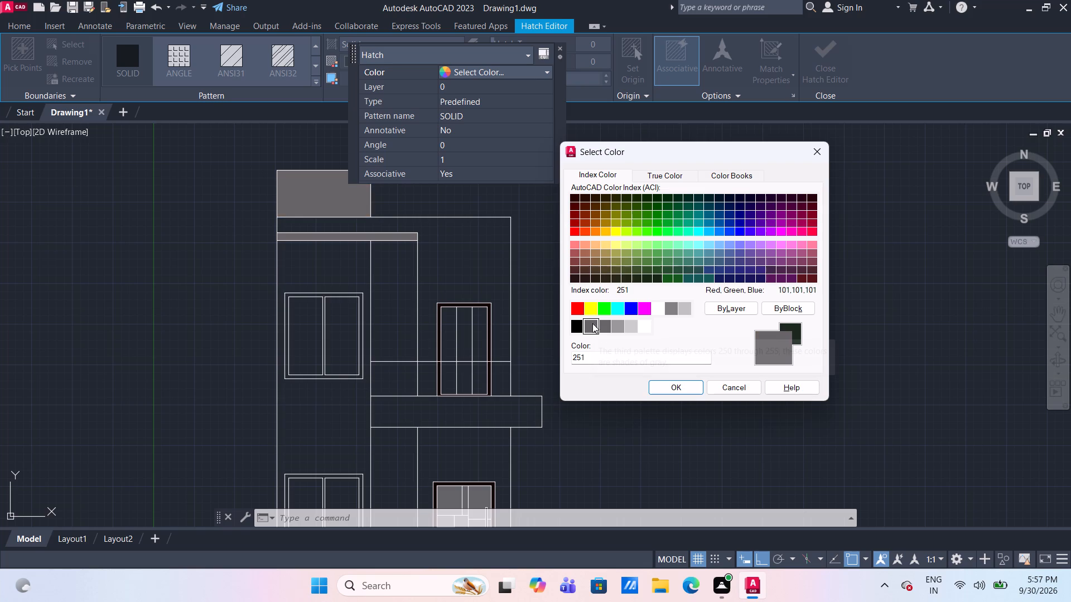
Darken the grey of the rooftop block and band hatch to true colour 48,48,48.
left_click(663, 173)
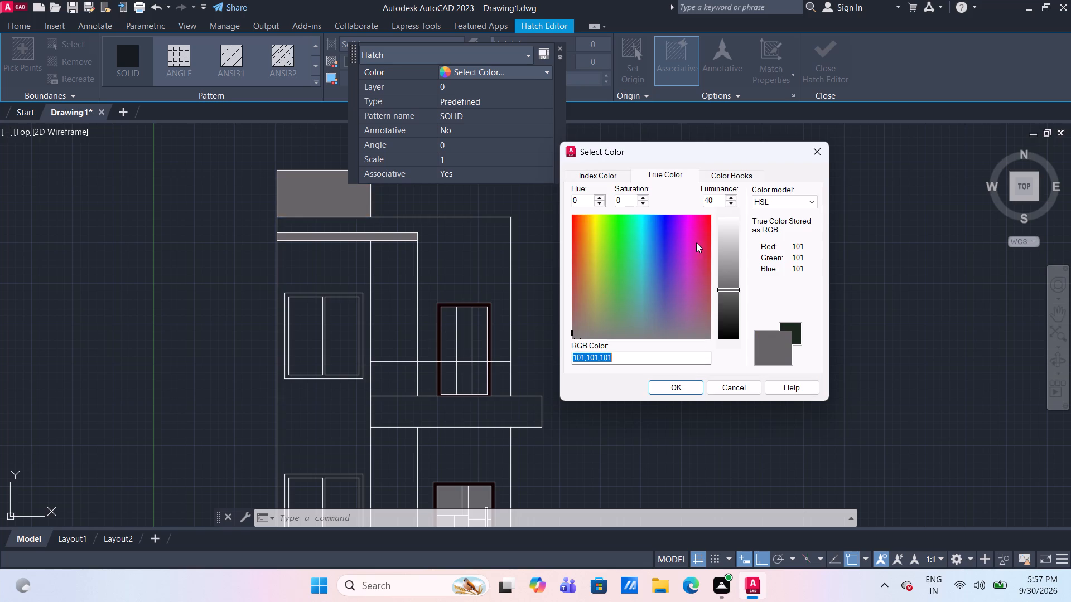
left_click(729, 322)
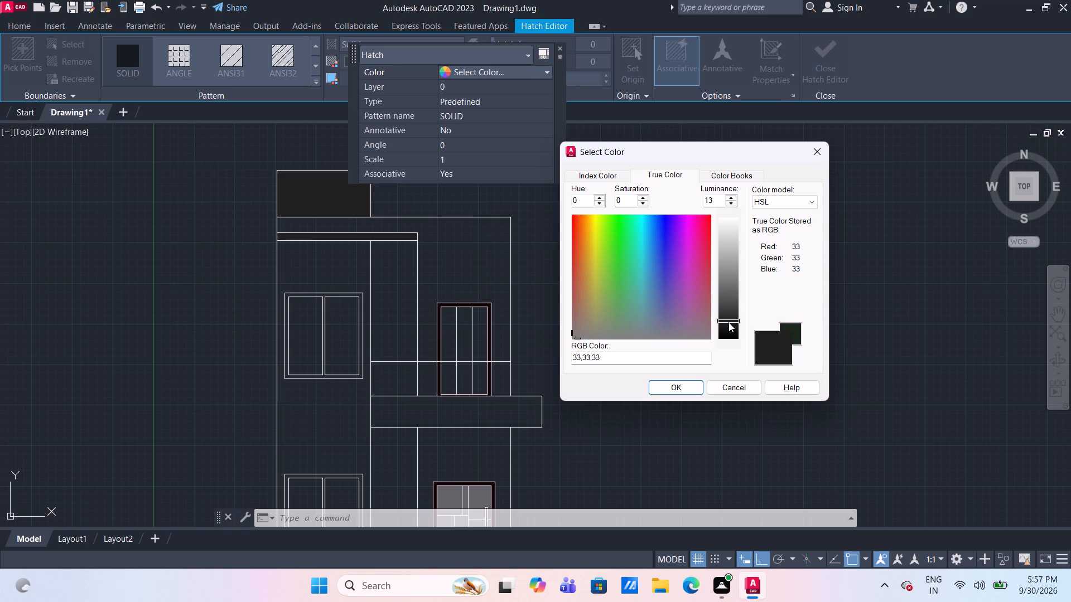
left_click(726, 312)
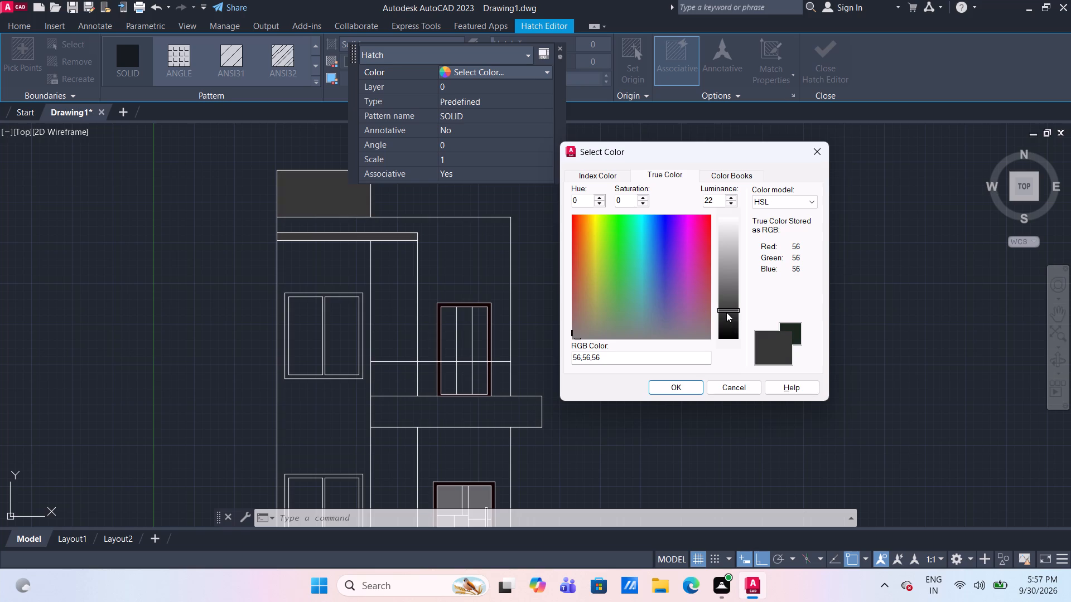
left_click(729, 318)
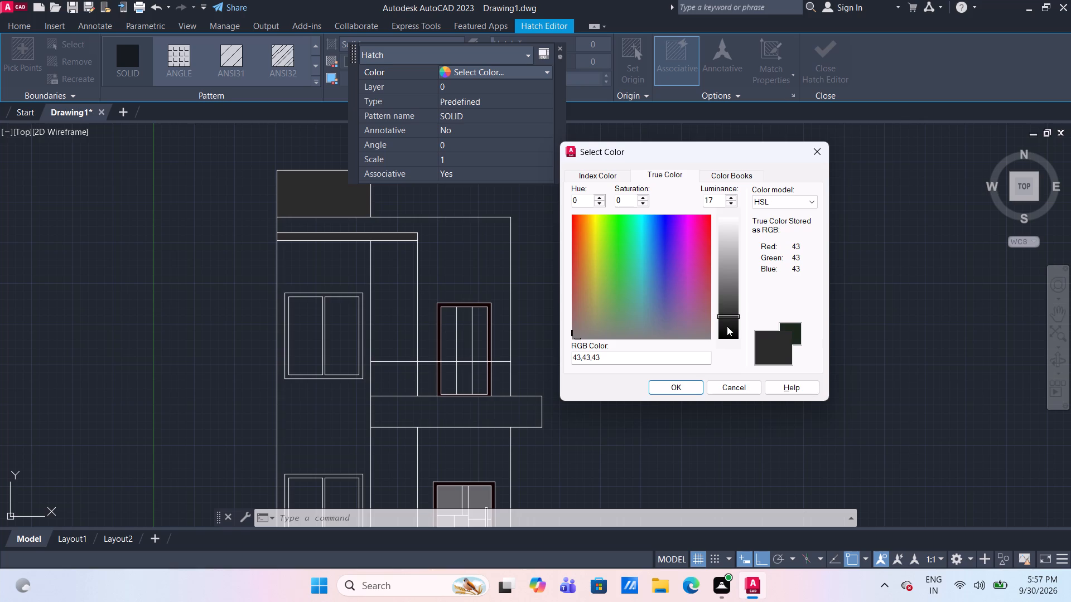
left_click(726, 321)
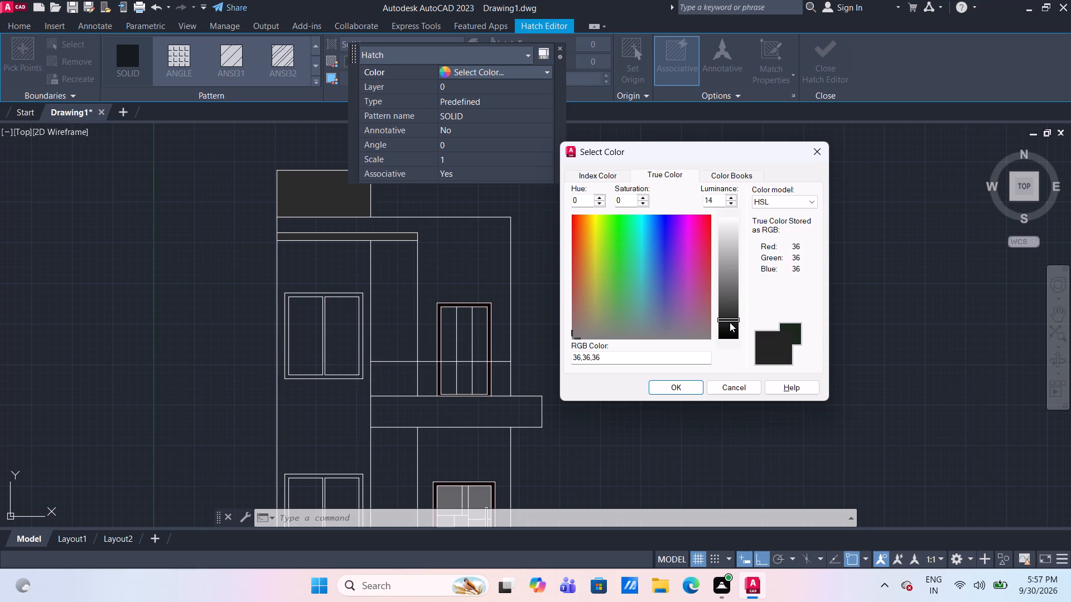
left_click(729, 315)
left_click(683, 386)
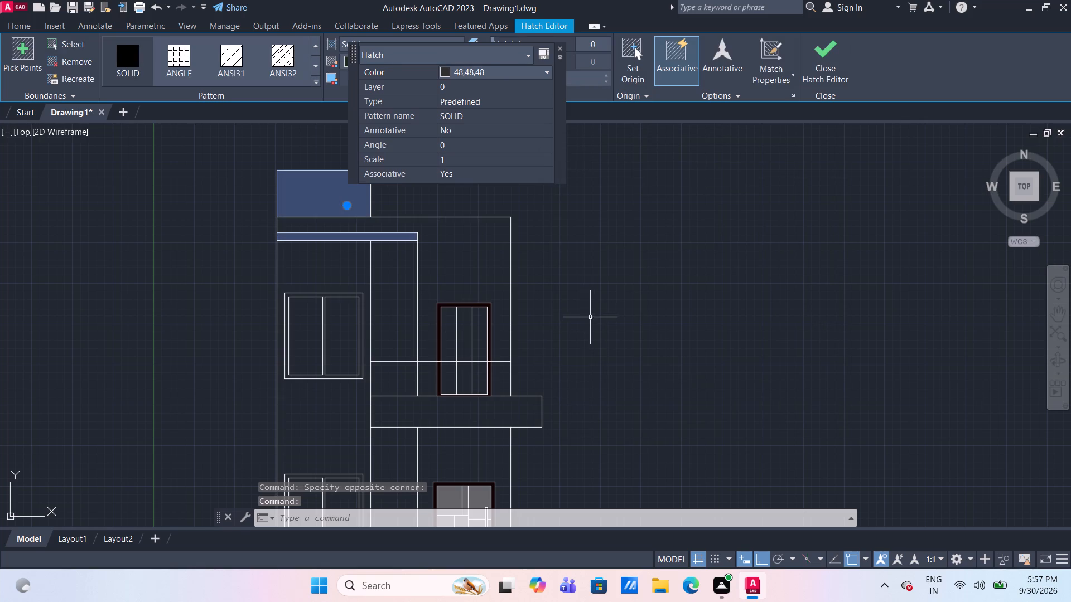
key("Escape")
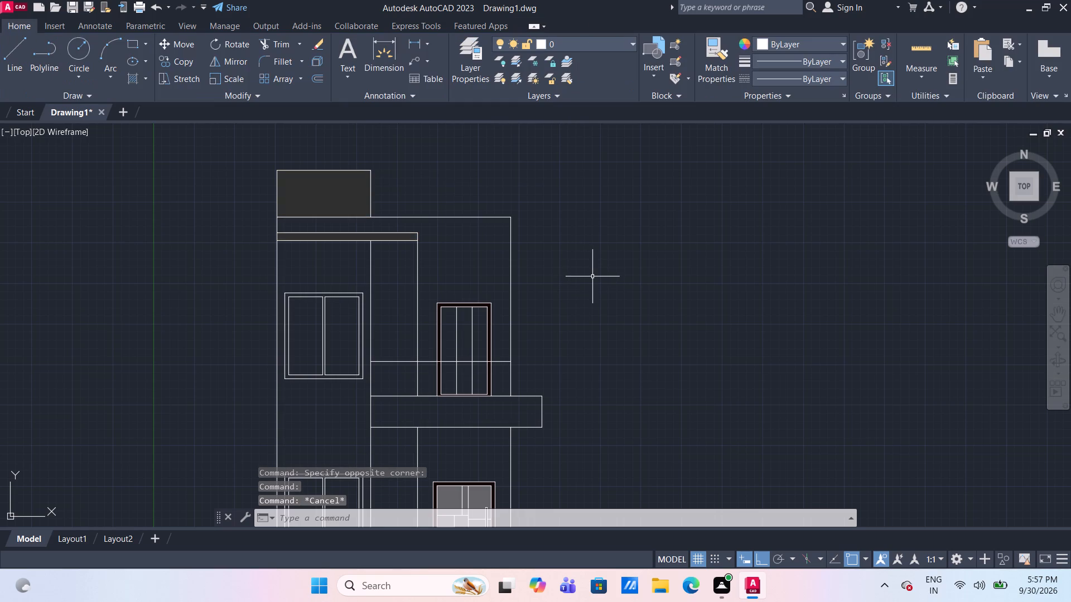
Fill the building's left wall around the two windows with a solid hatch in light grey 199,200,202.
middle_click_drag(604, 280, 636, 247)
scroll(636, 247, "down", 1)
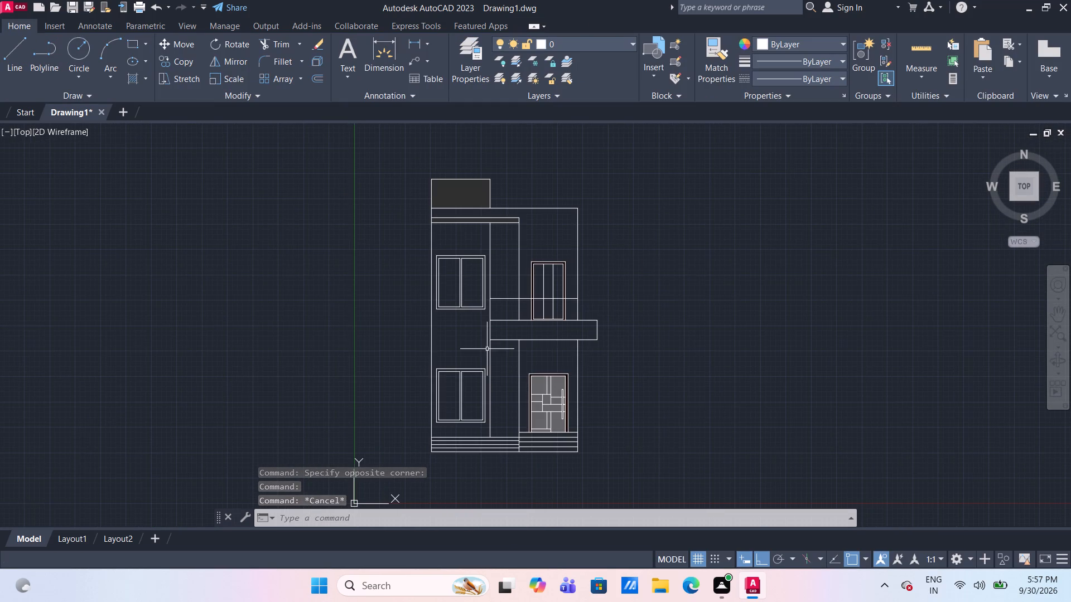
scroll(487, 349, "up", 1)
middle_click_drag(469, 334, 475, 290)
scroll(470, 299, "up", 1)
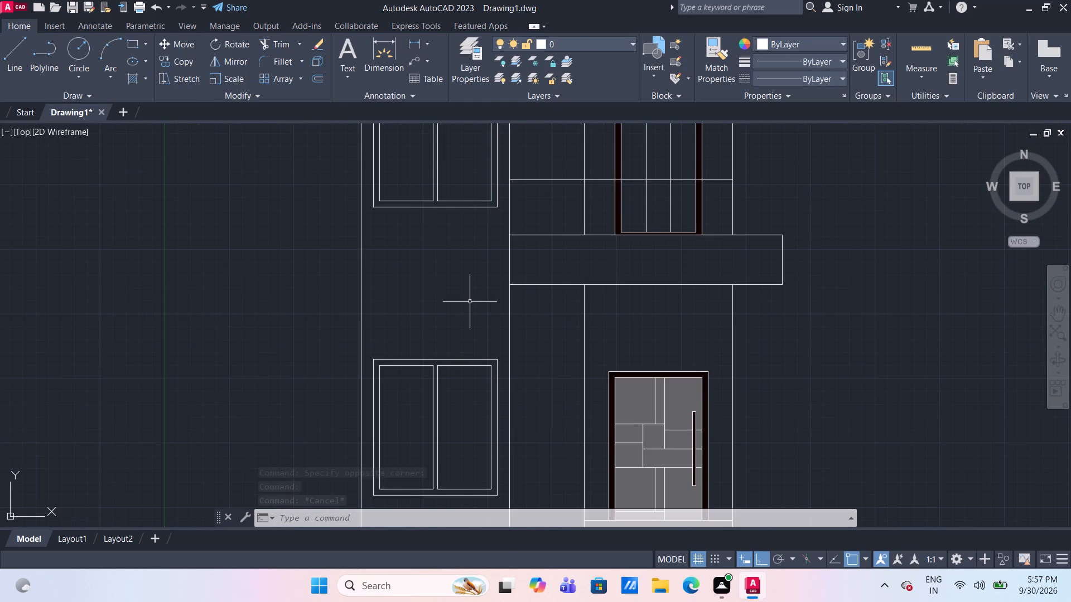
middle_click(470, 302)
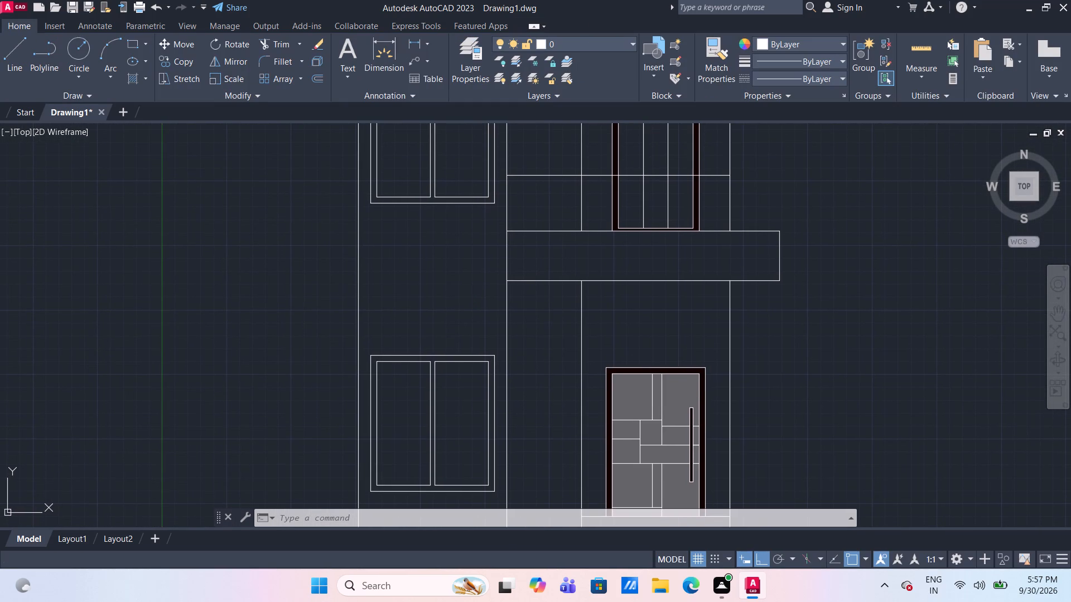
scroll(467, 298, "down", 1)
left_click(134, 71)
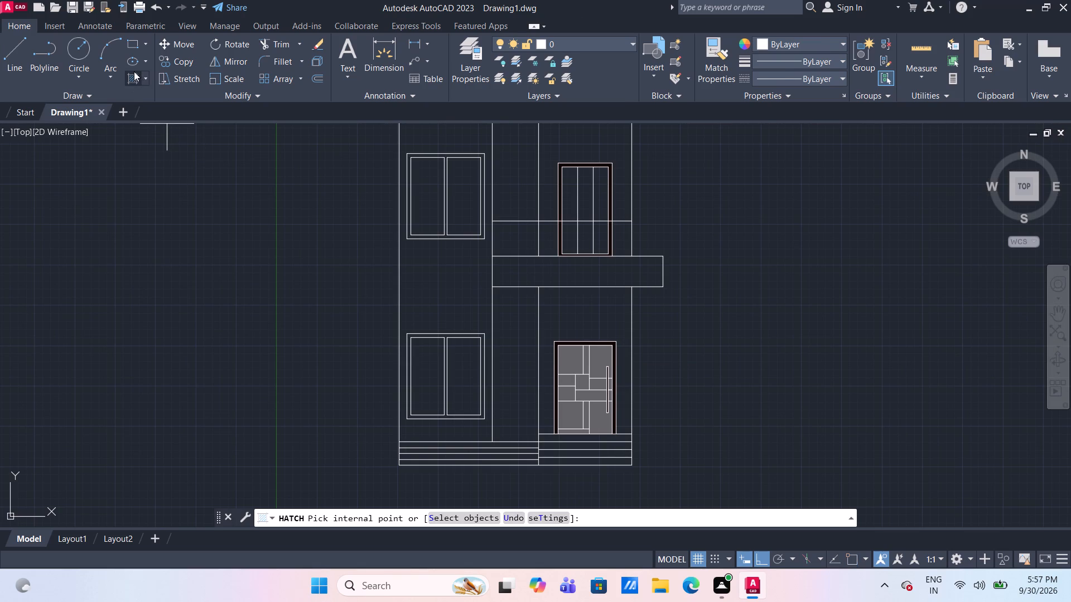
left_click(448, 65)
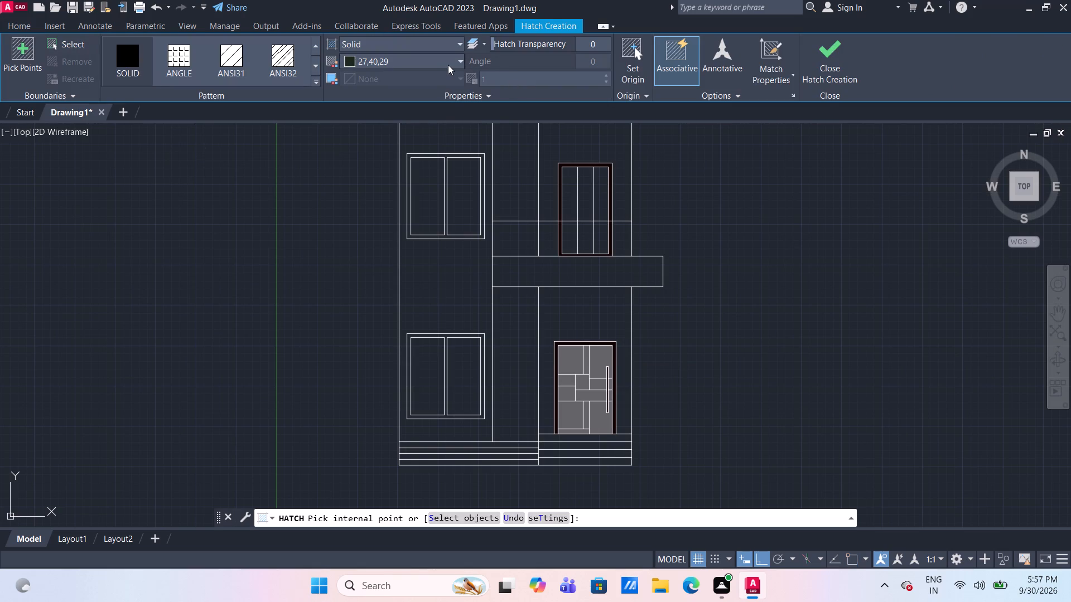
left_click(346, 166)
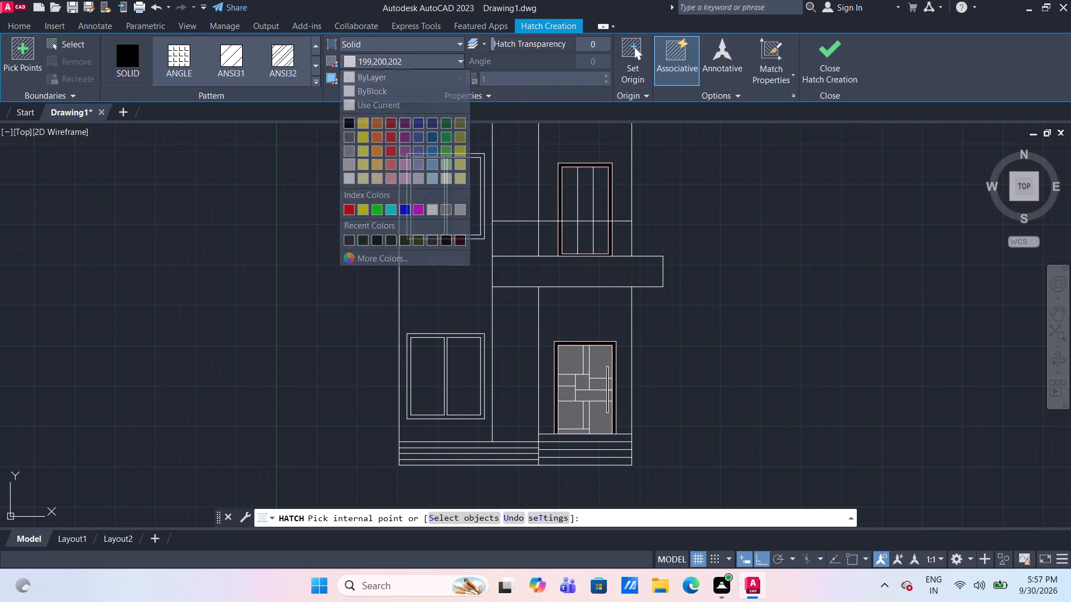
left_click(439, 279)
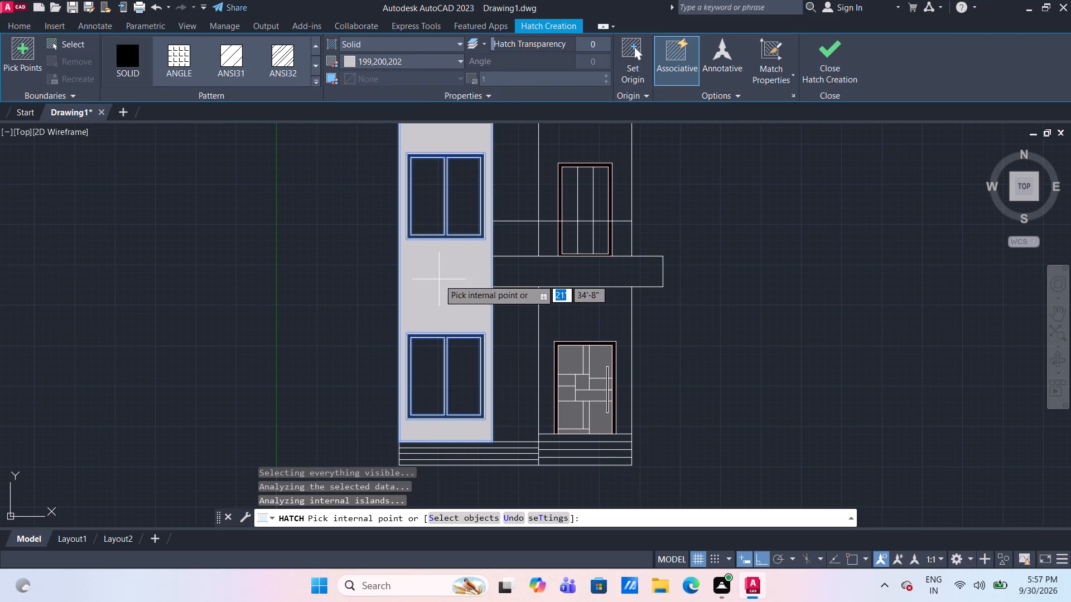
key("Escape")
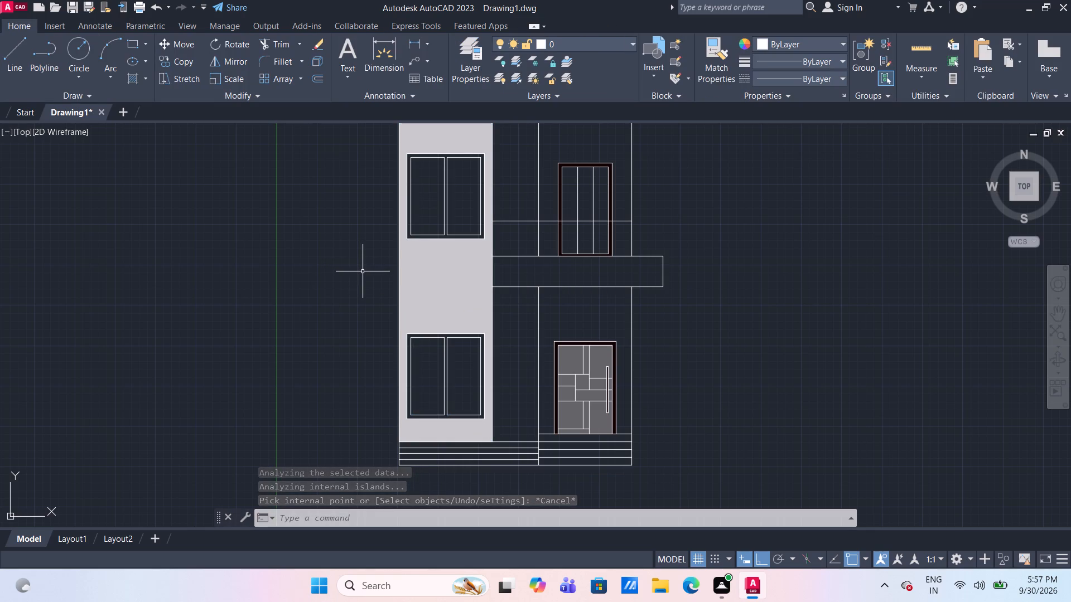
Fill the frames of both windows on the light grey wall with a solid hatch in index colour 18.
left_click(134, 83)
left_click(390, 64)
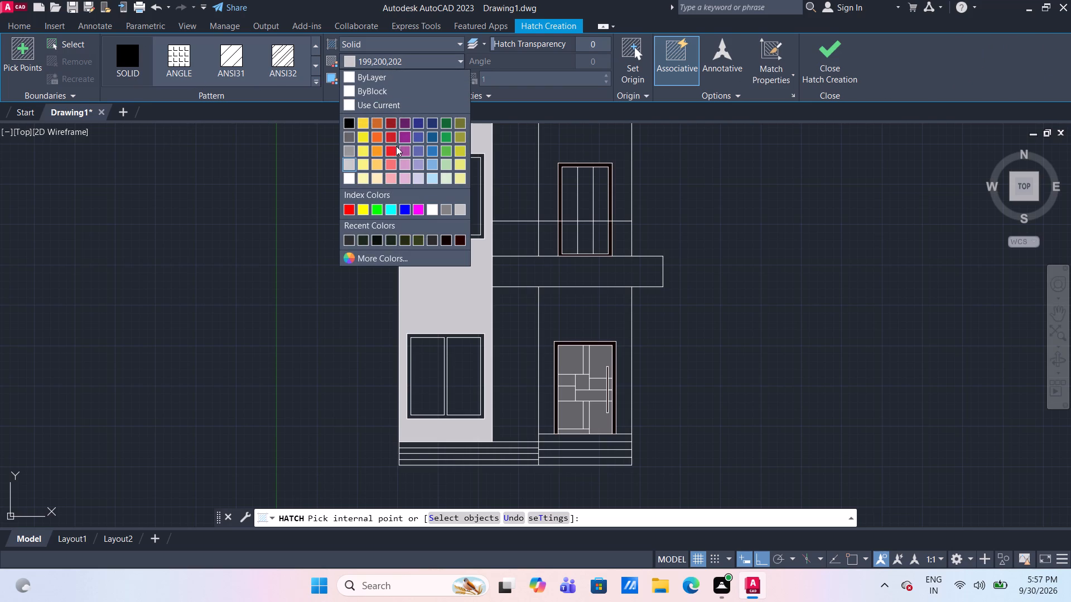
left_click(461, 241)
scroll(449, 238, "up", 3)
left_click(439, 234)
scroll(439, 234, "down", 3)
scroll(443, 358, "up", 3)
left_click(403, 256)
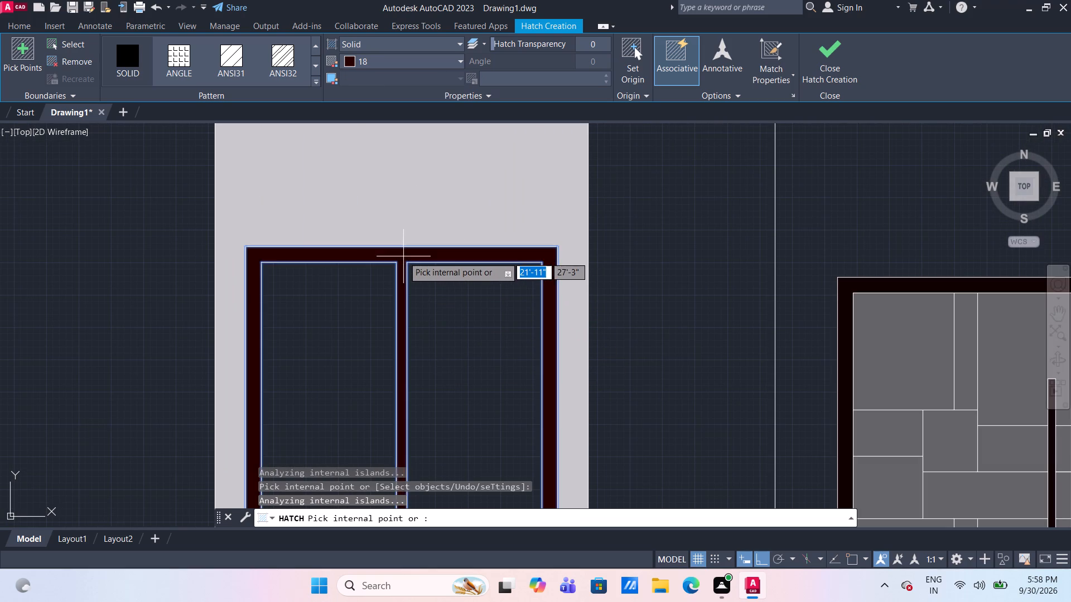
scroll(403, 256, "down", 4)
key("Return")
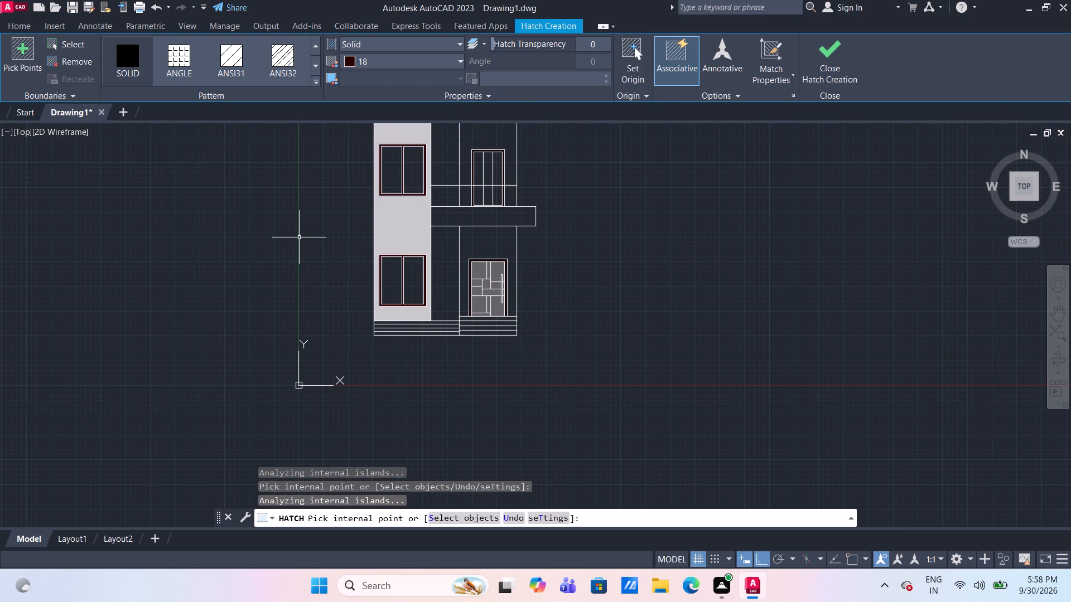
Start a gradient hatch and set its two colours to 199,200,202 and 147,149,152.
scroll(446, 236, "up", 2)
scroll(350, 338, "down", 1)
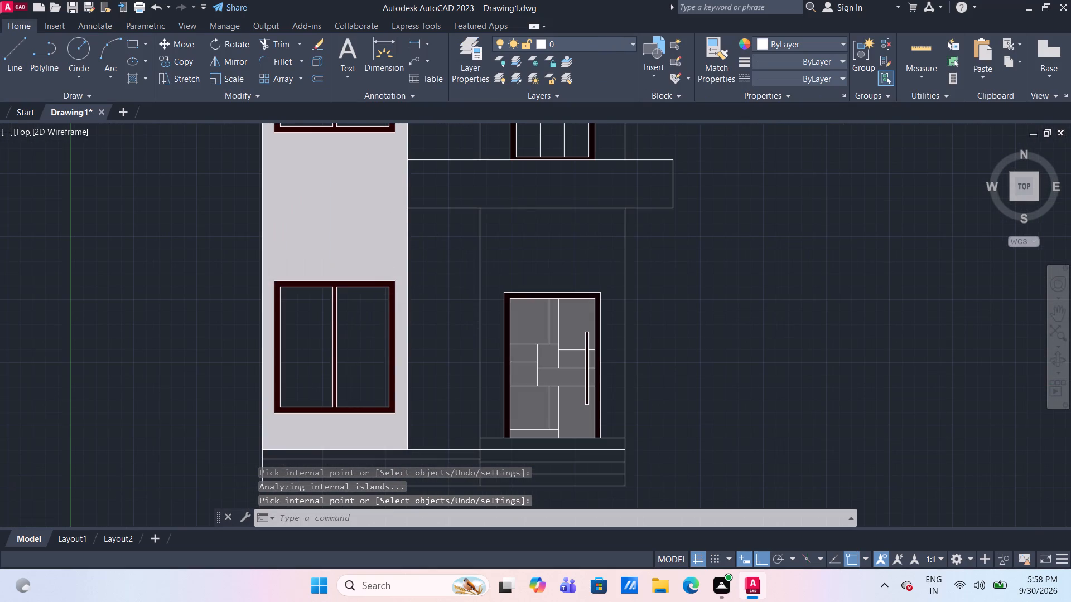
middle_click_drag(350, 338, 367, 341)
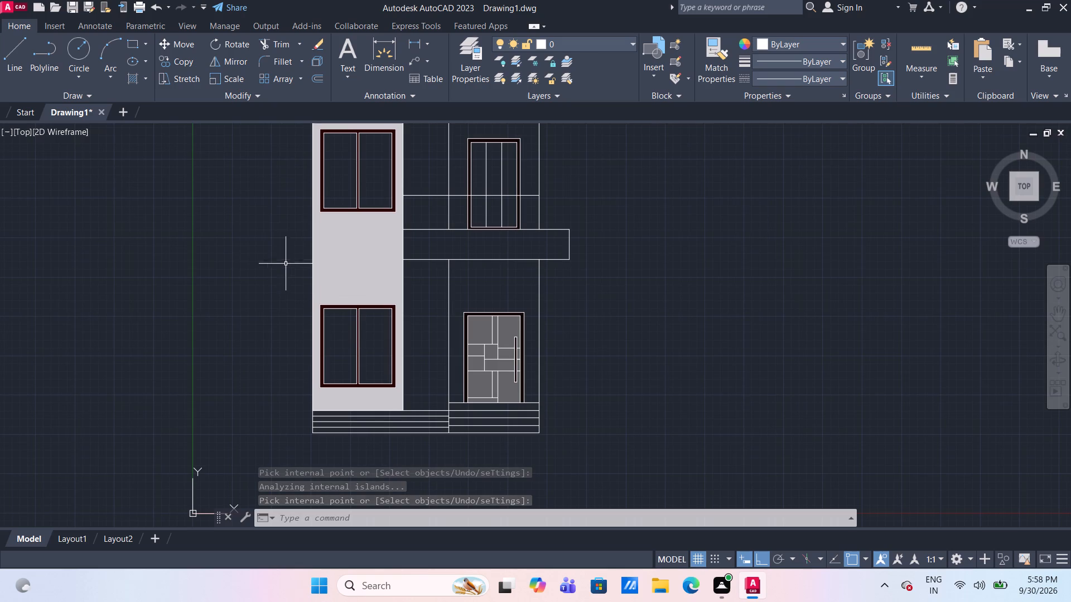
left_click(143, 75)
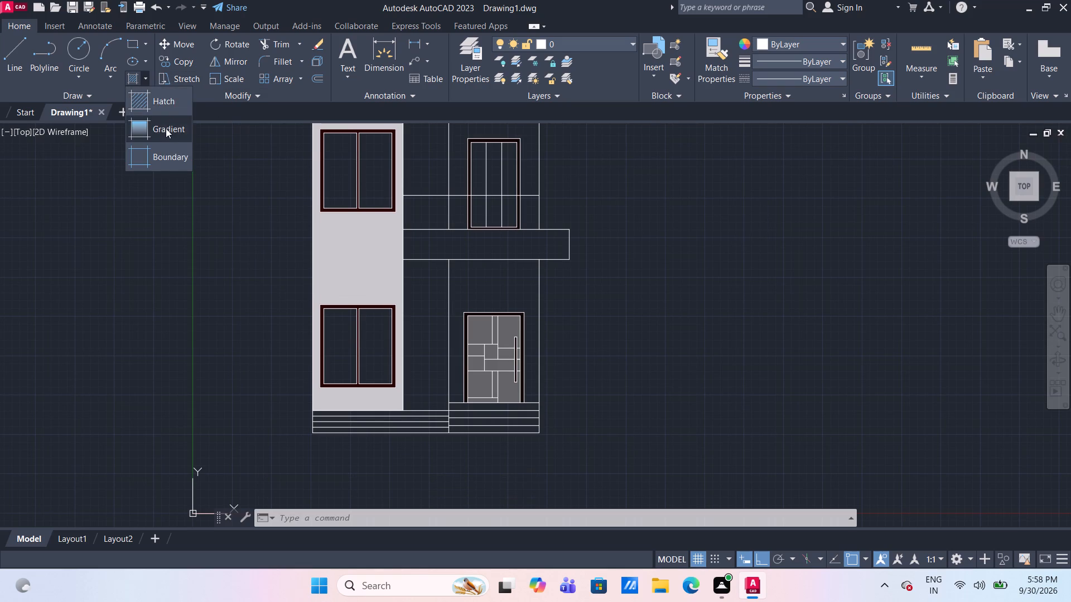
left_click(166, 130)
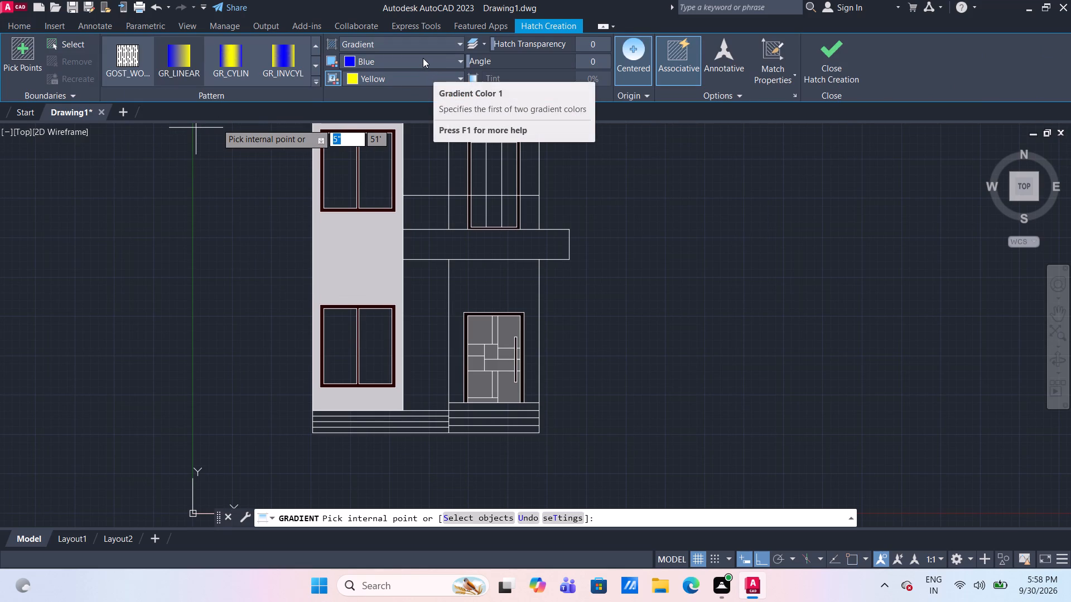
left_click(423, 58)
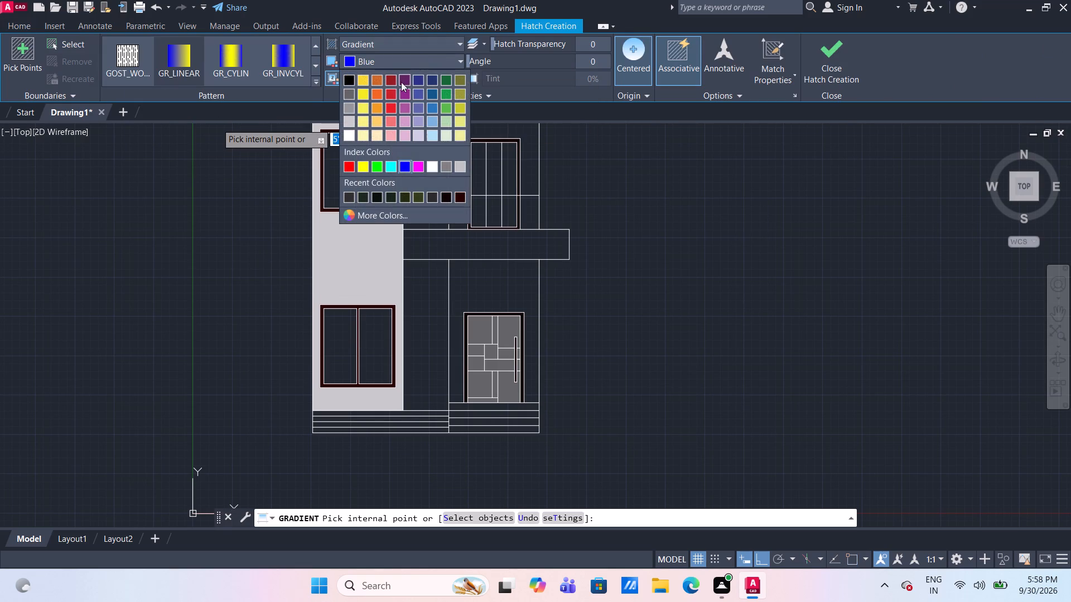
left_click(349, 120)
left_click(388, 80)
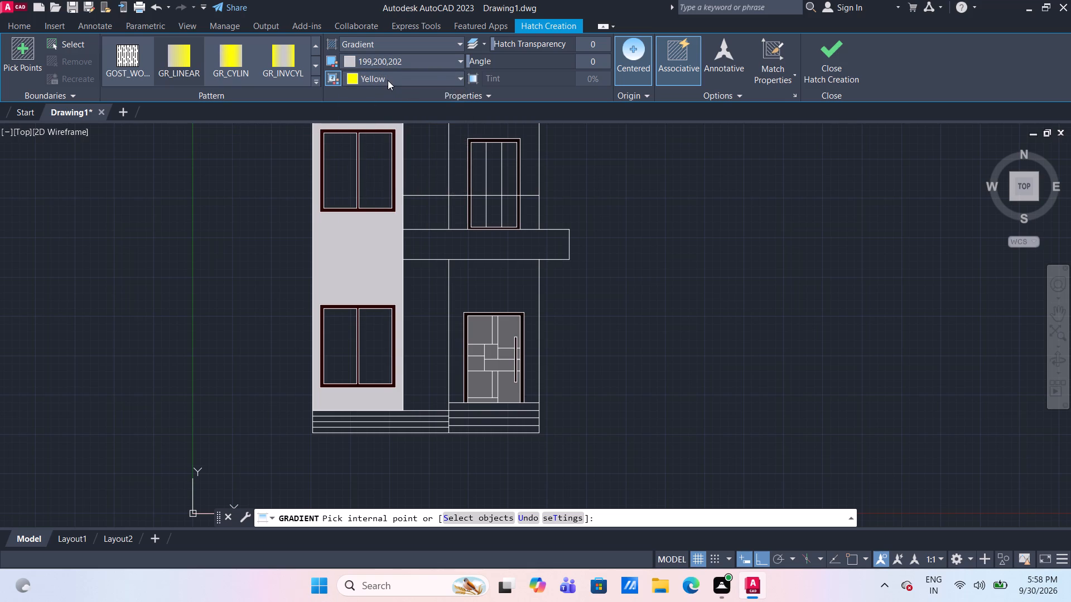
left_click(355, 119)
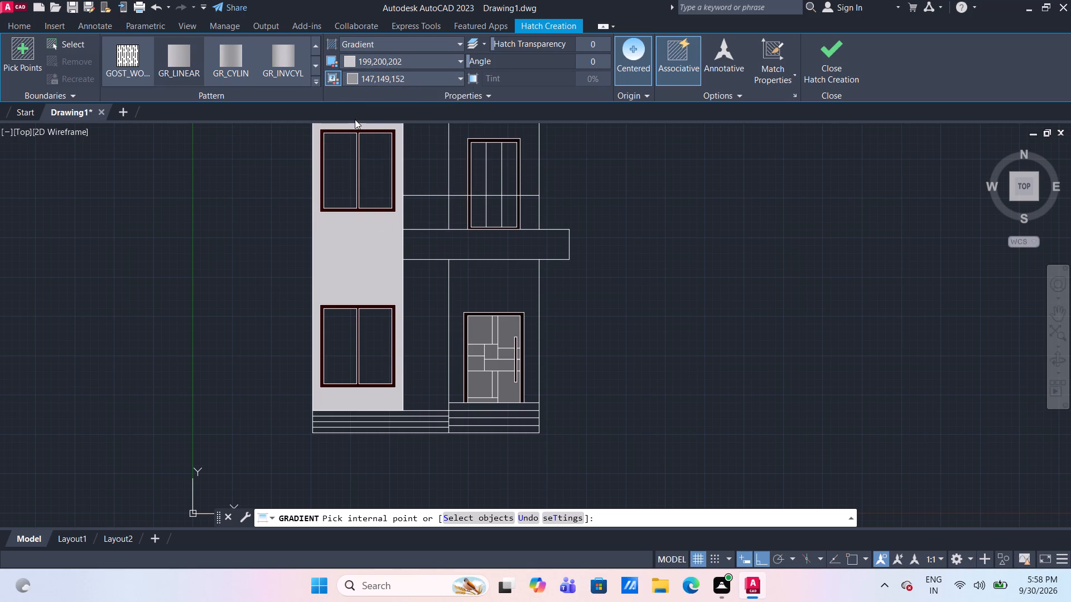
Fill both glass panes of the upper window with the GR_INVCYL gradient at a 45 degree angle.
left_click(300, 70)
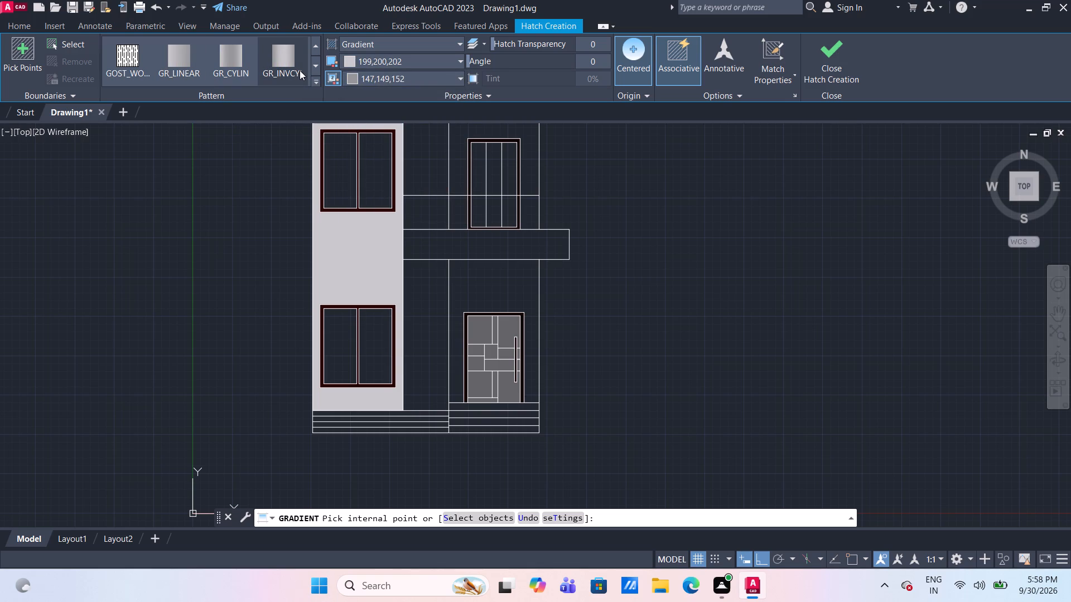
left_click(313, 65)
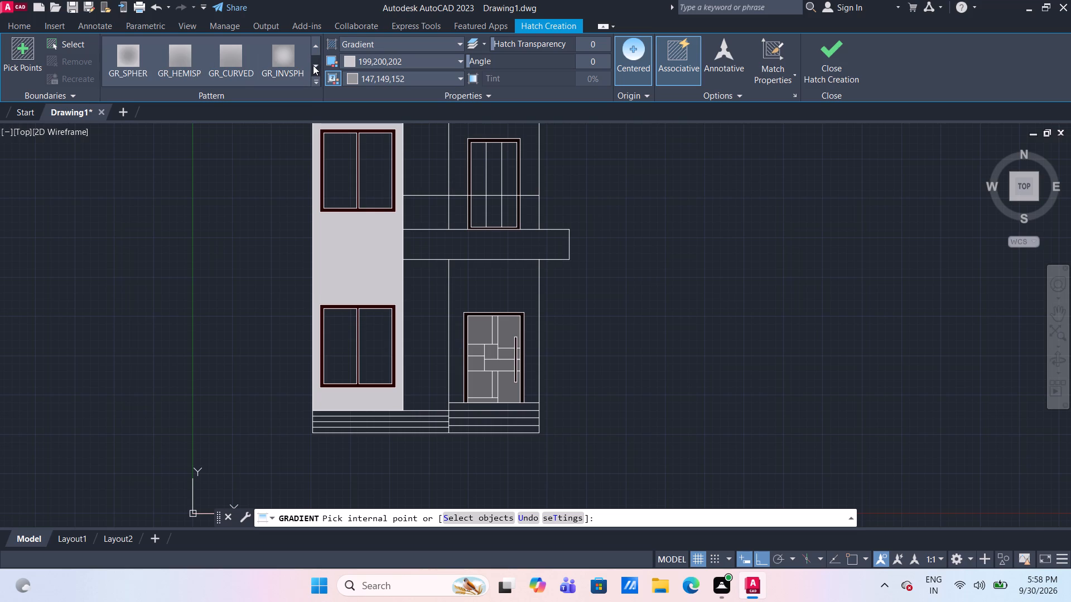
left_click(313, 65)
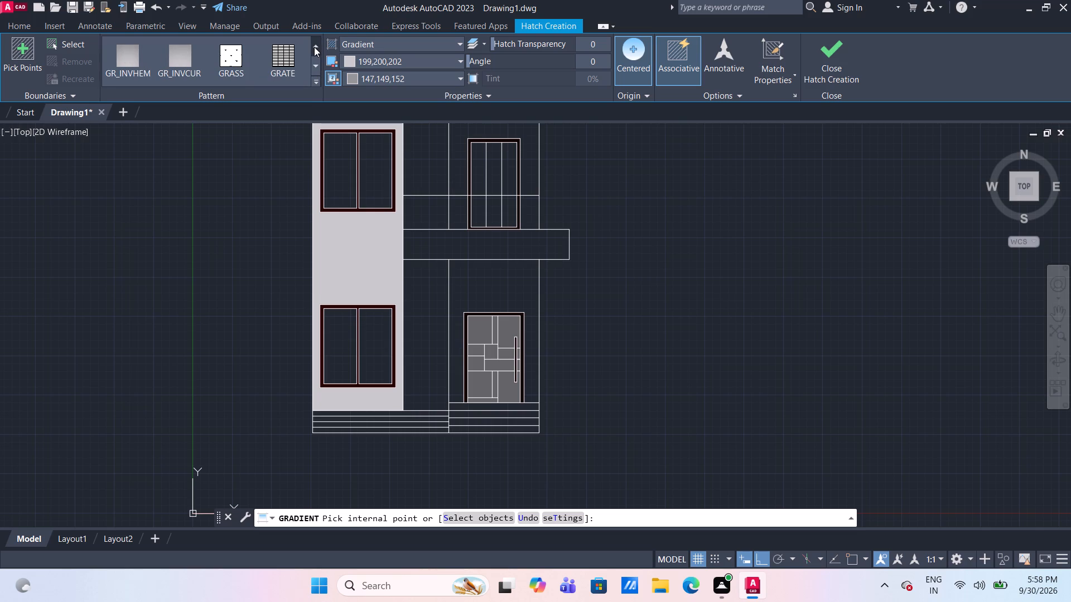
left_click(314, 47)
left_click(314, 47)
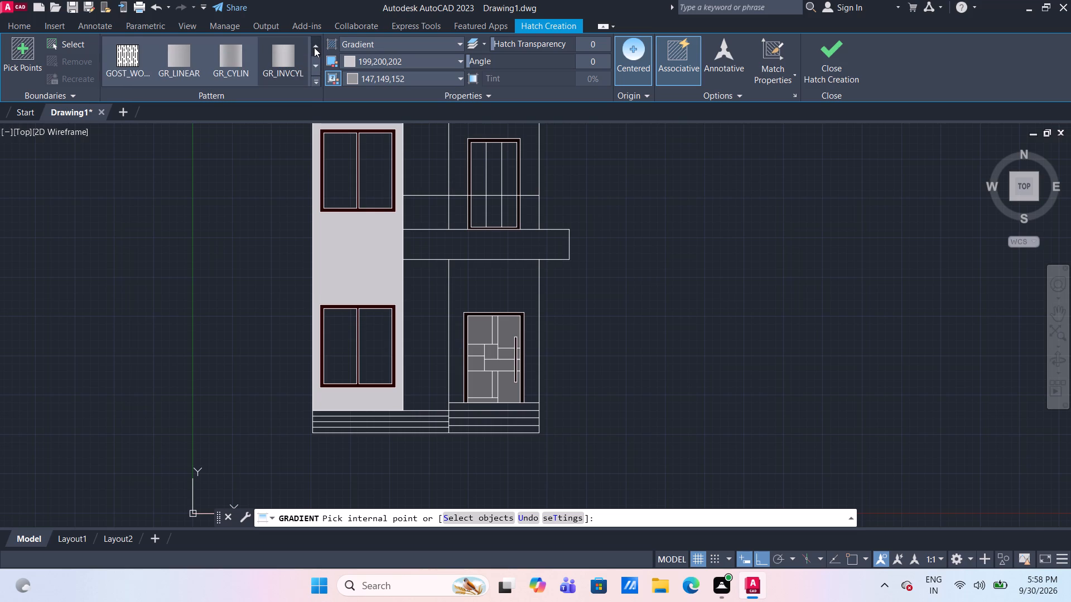
left_click(314, 47)
left_click(318, 61)
left_click(291, 61)
left_click(601, 60)
type("45")
key("Return")
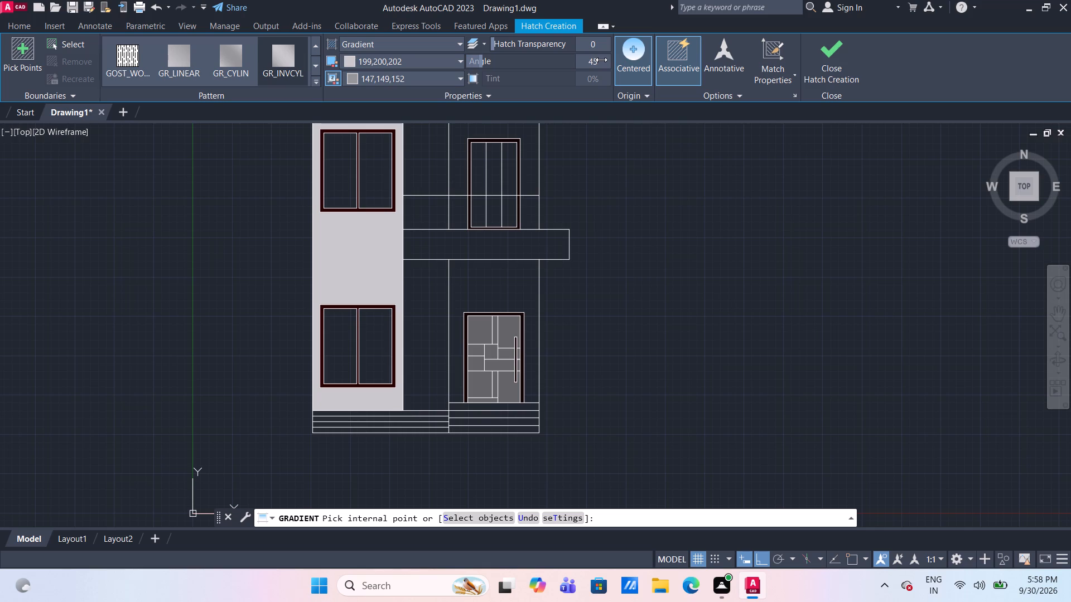
left_click(368, 182)
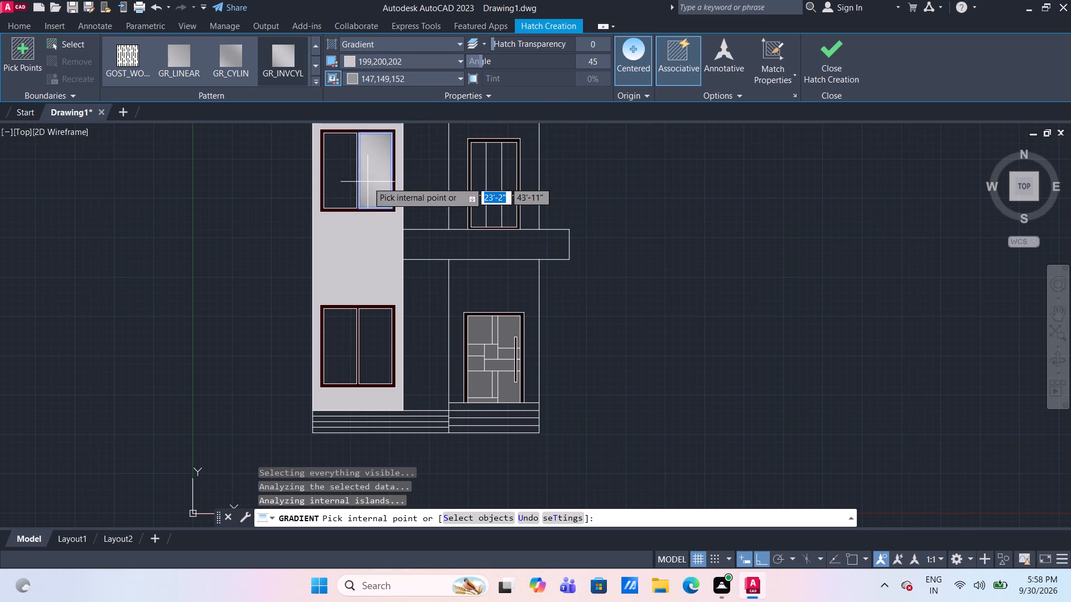
left_click(341, 167)
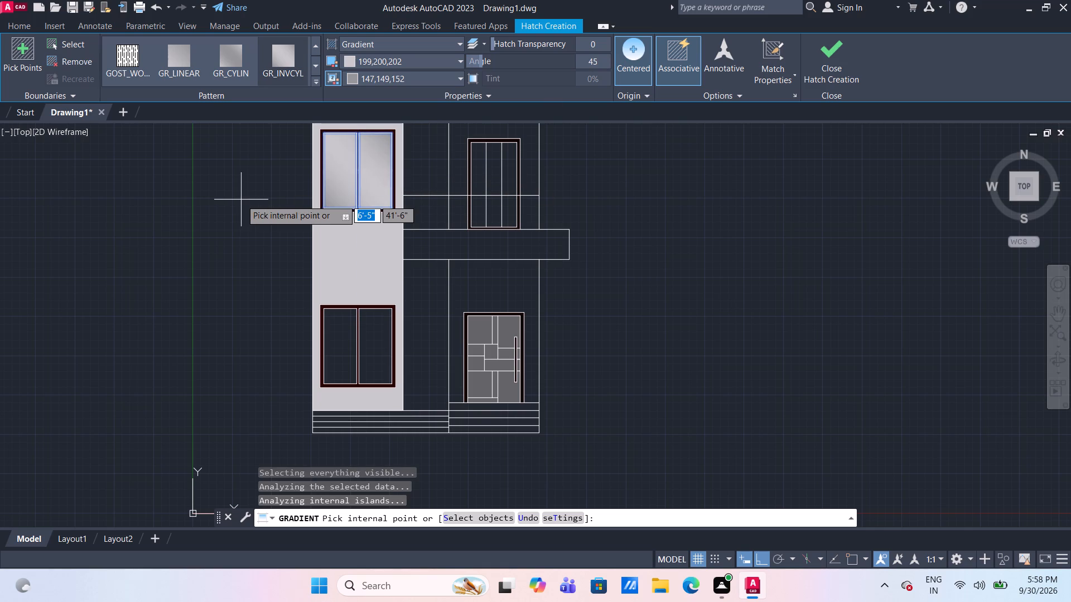
key("Return")
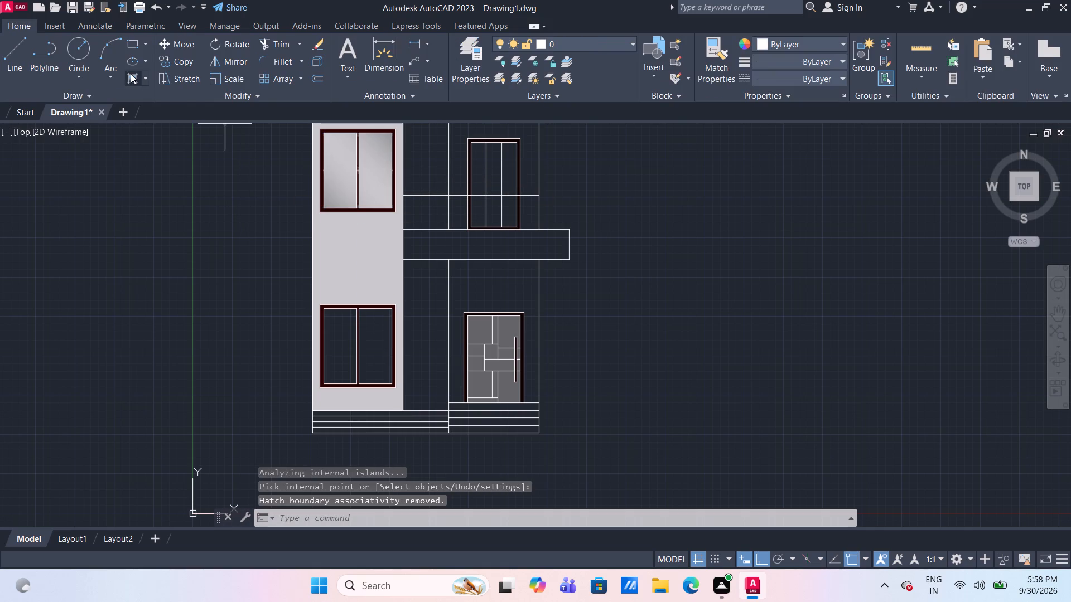
Fill both glass panes of the lower window with the same grey gradient.
left_click(131, 74)
left_click(379, 358)
left_click(346, 339)
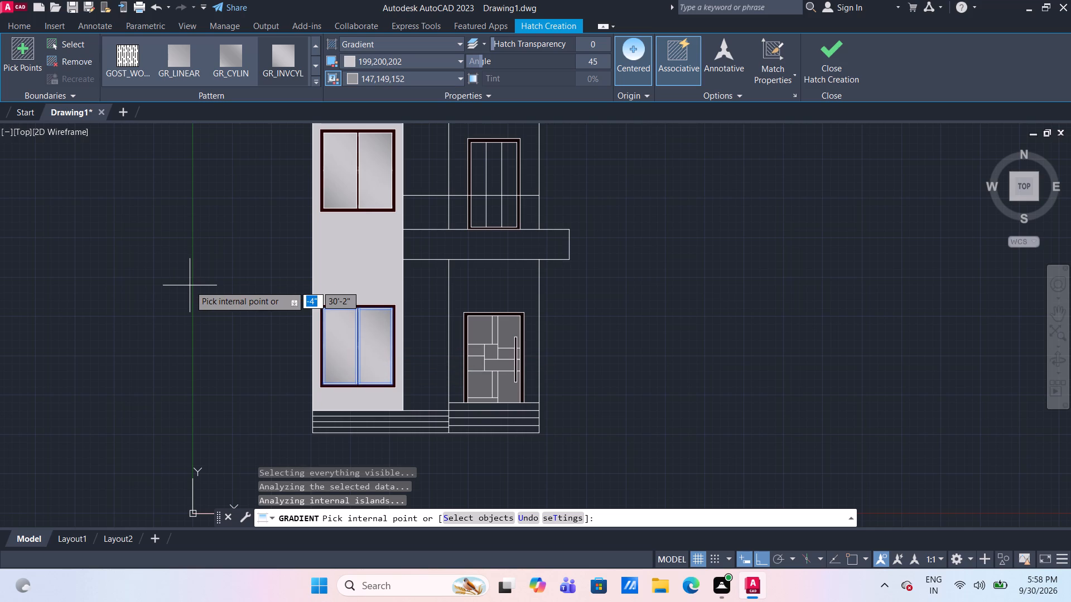
key("Return")
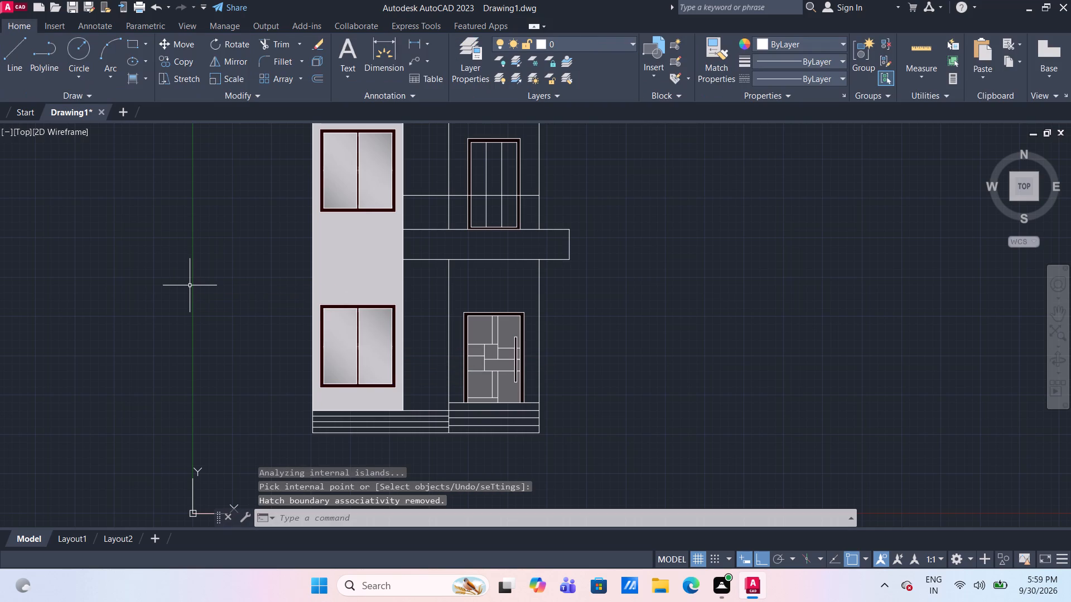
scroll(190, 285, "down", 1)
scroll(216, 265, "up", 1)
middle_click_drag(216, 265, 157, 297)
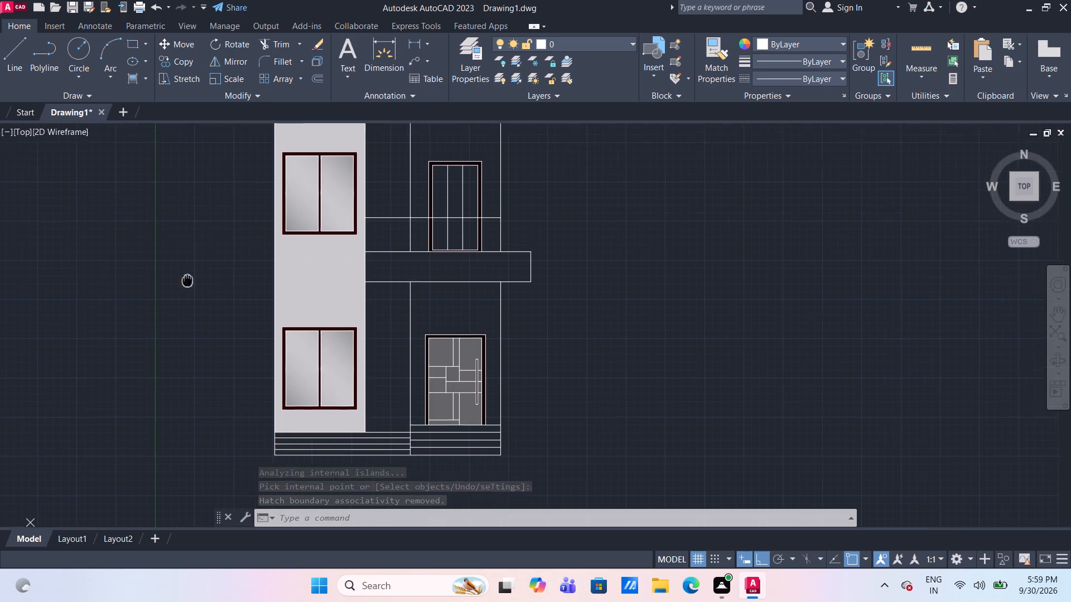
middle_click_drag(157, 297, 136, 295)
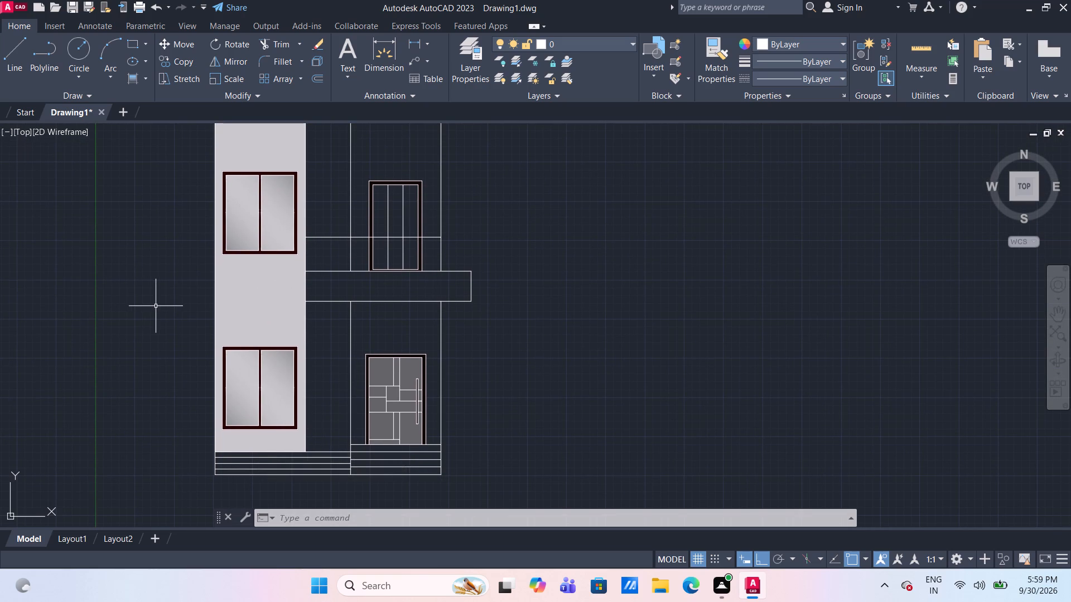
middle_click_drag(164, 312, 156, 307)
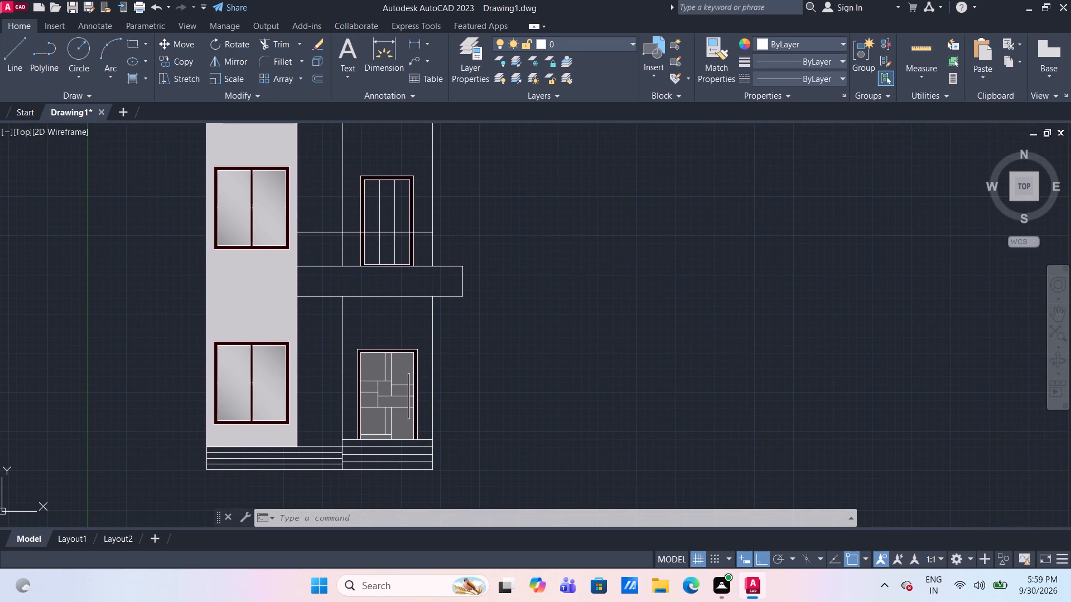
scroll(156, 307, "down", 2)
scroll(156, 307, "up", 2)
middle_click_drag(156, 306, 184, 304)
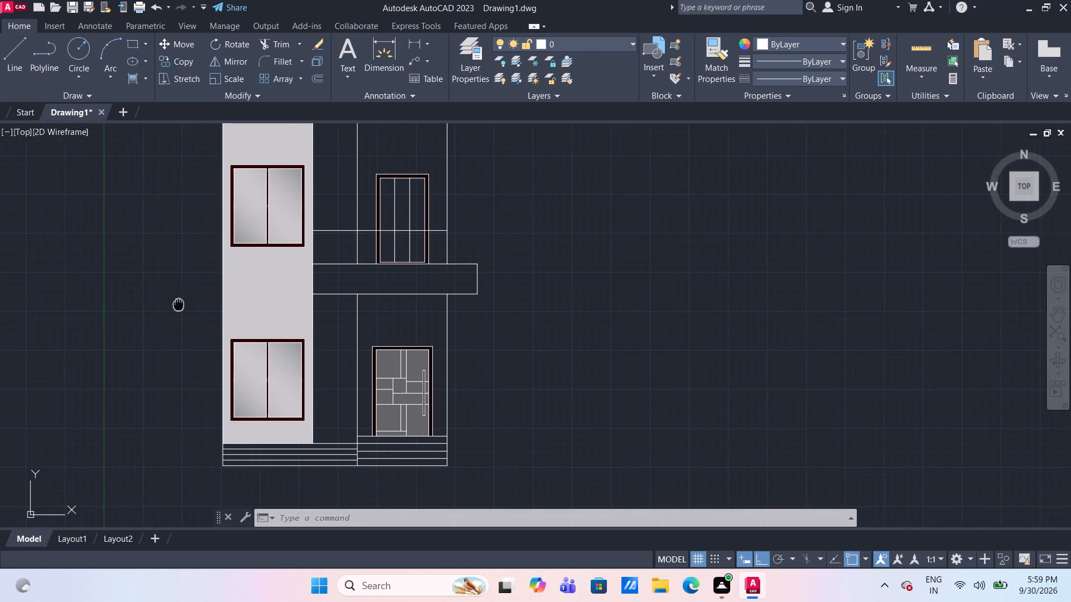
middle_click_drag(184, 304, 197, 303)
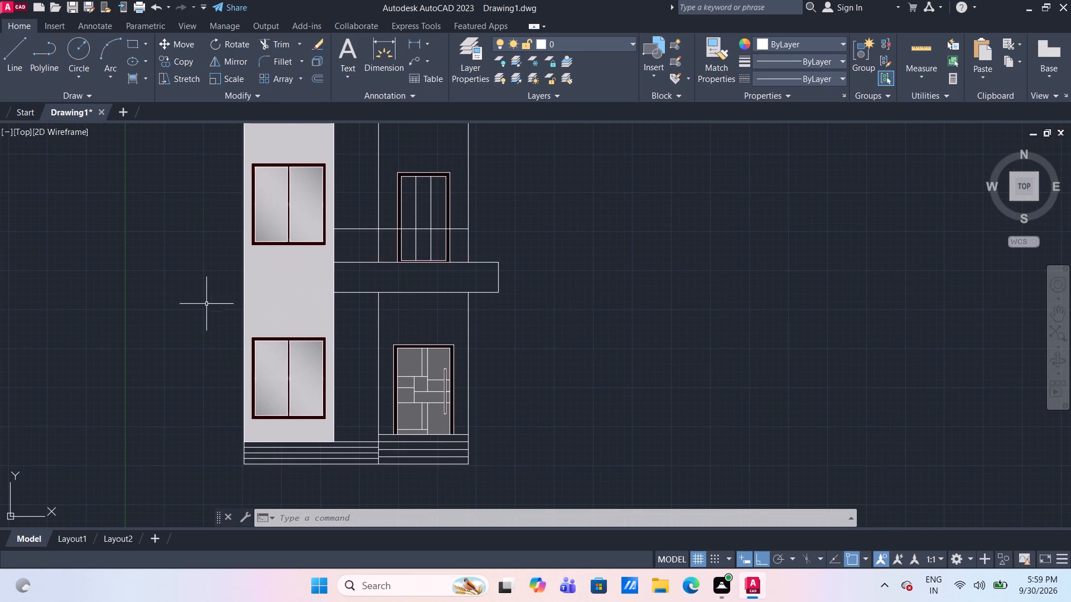
Fill all the glass panes of the upper opening above the entrance door with the GR_INVCYL gradient at a 0 degree angle.
left_click(134, 81)
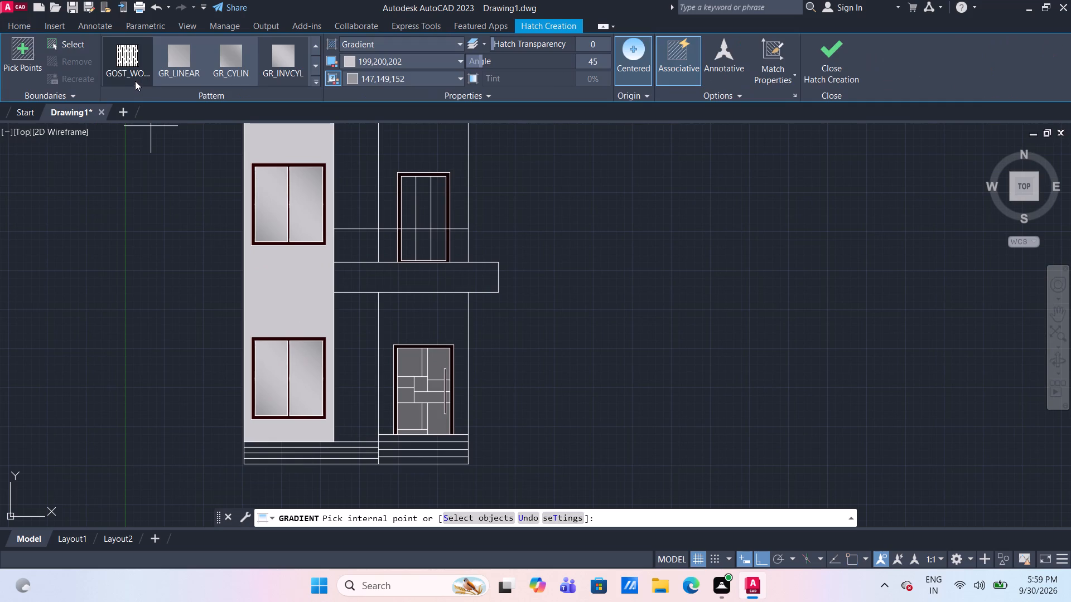
left_click(595, 60)
key("0")
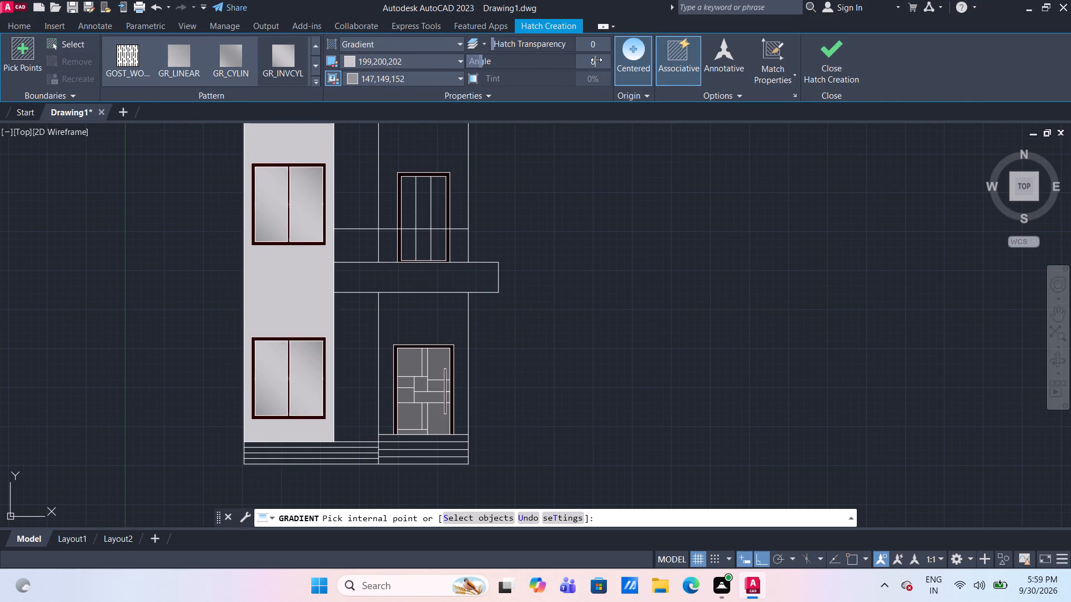
key("Return")
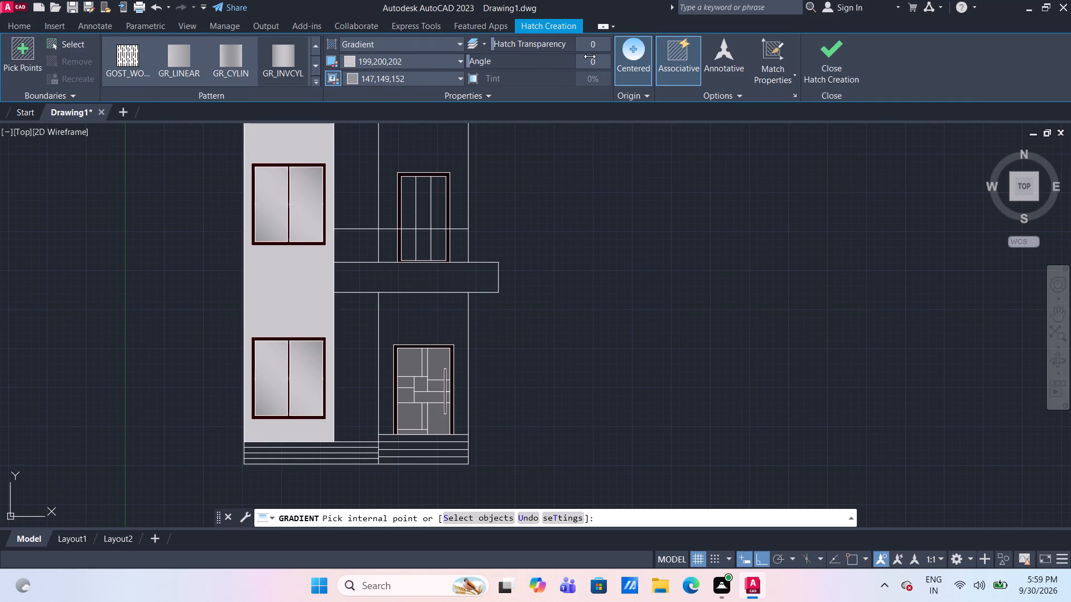
left_click(285, 59)
scroll(404, 200, "up", 3)
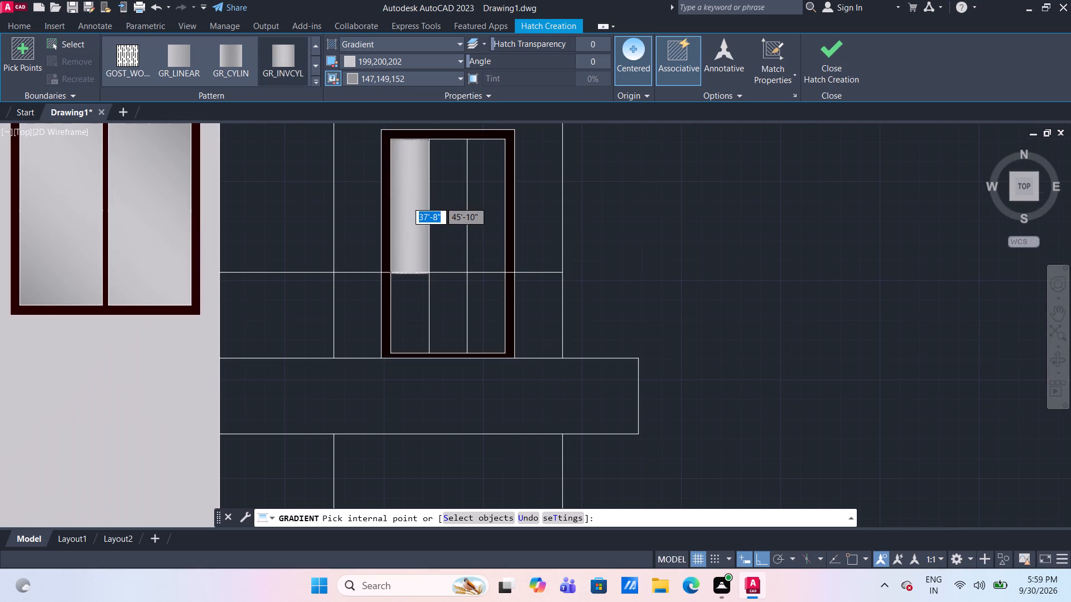
scroll(407, 201, "down", 1)
left_click(407, 201)
left_click(445, 200)
left_click(488, 213)
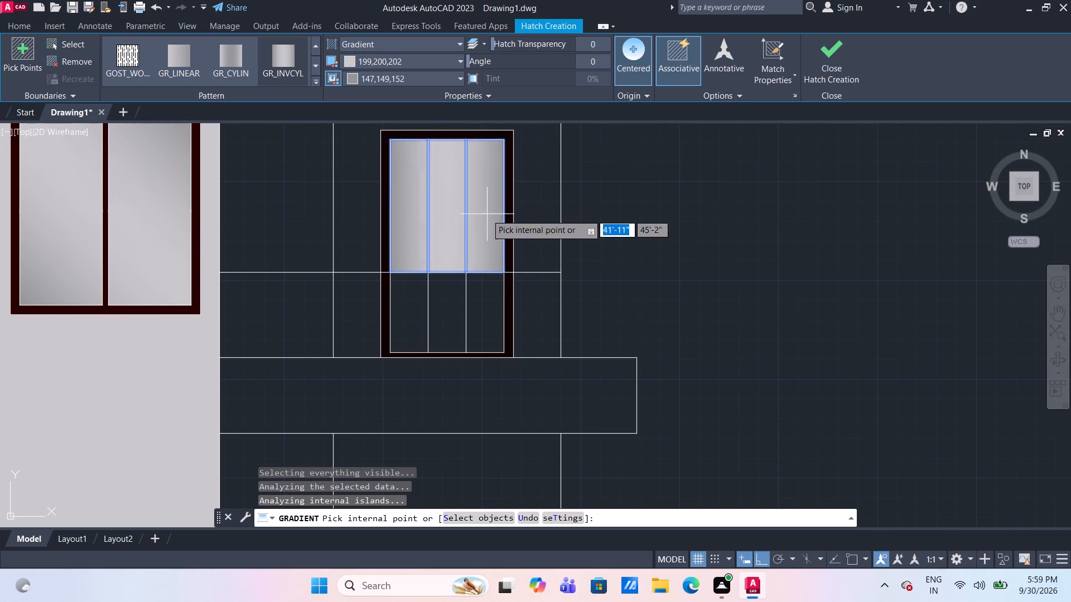
left_click_drag(485, 288, 479, 288)
left_click(456, 295)
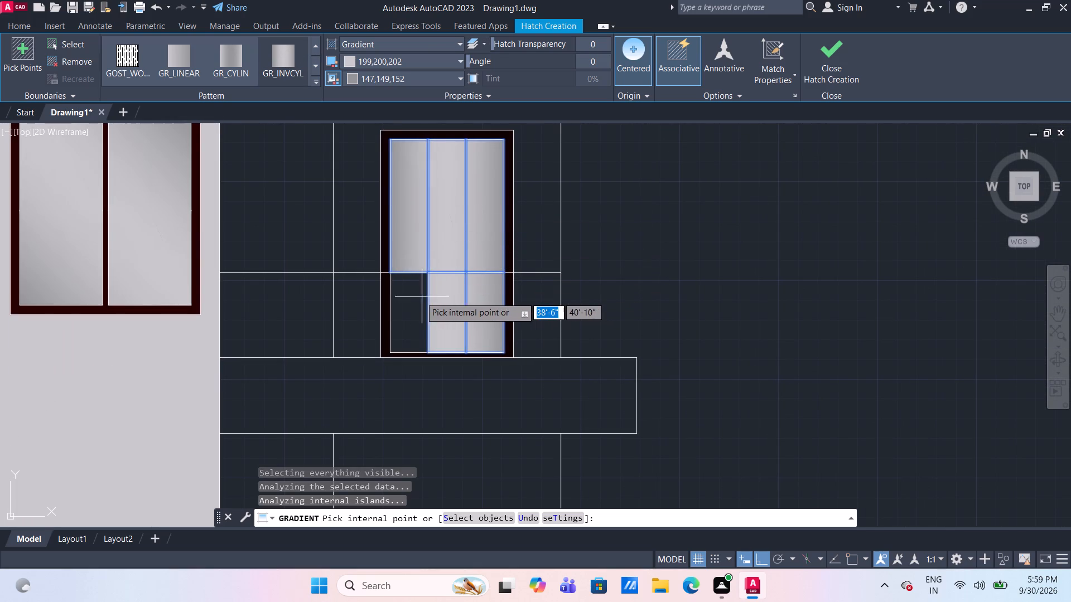
left_click(419, 297)
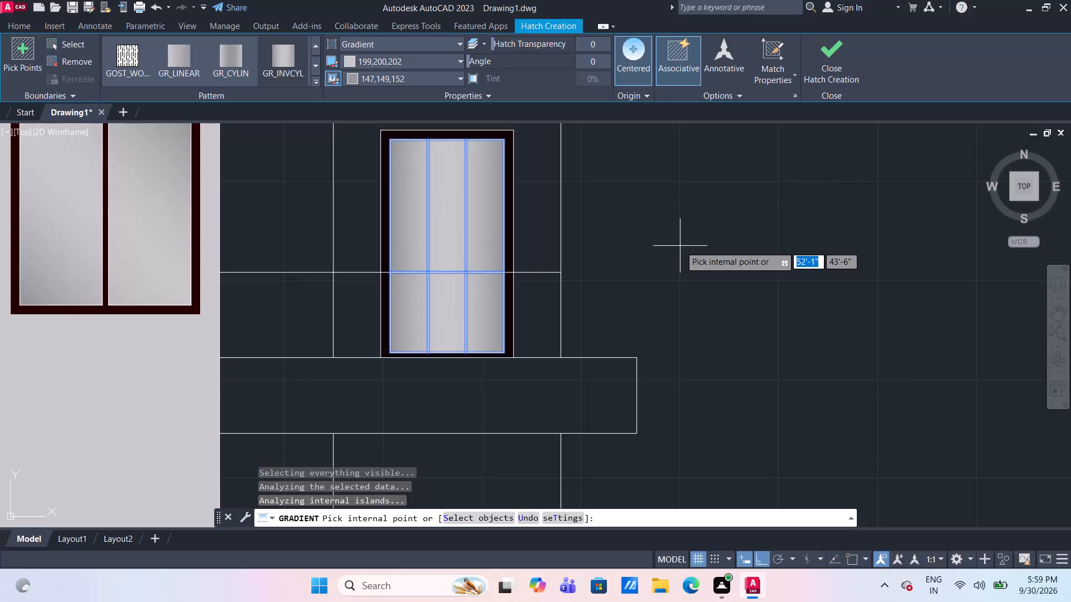
key("Return")
Start a solid hatch for the upper wall, trying preset colour 175,217,170 and switching to 237,238,153.
scroll(680, 246, "down", 1)
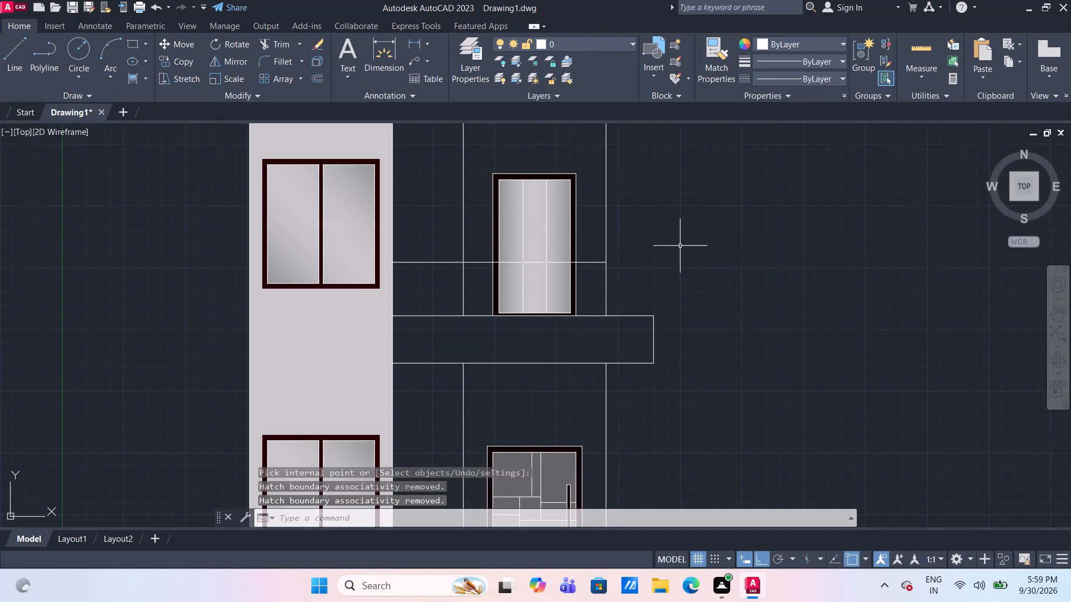
scroll(680, 246, "down", 2)
middle_click_drag(688, 254, 671, 226)
scroll(671, 226, "up", 2)
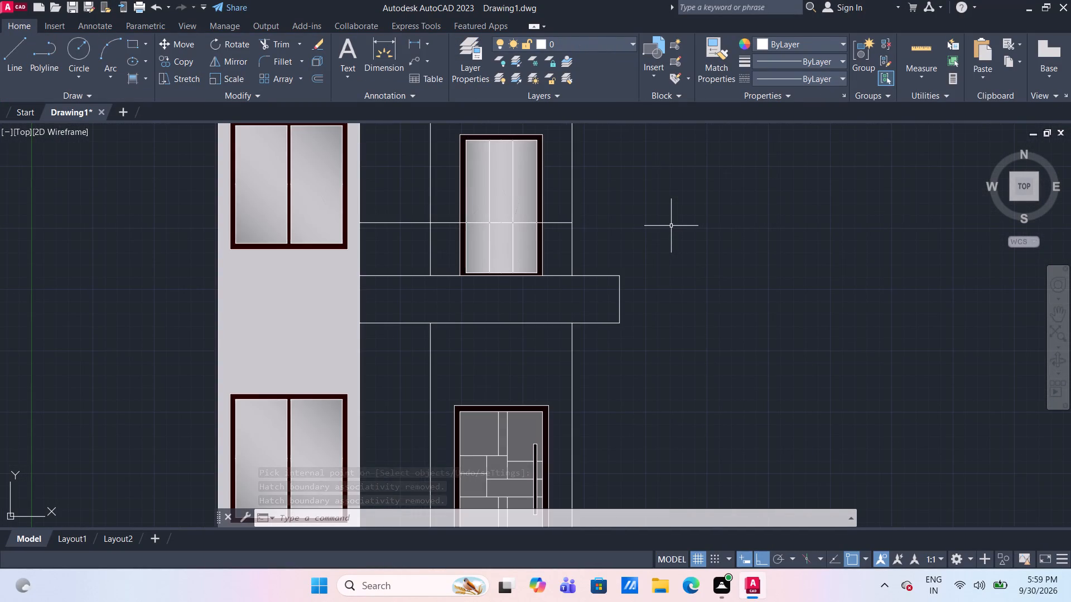
scroll(671, 226, "down", 2)
scroll(671, 226, "up", 1)
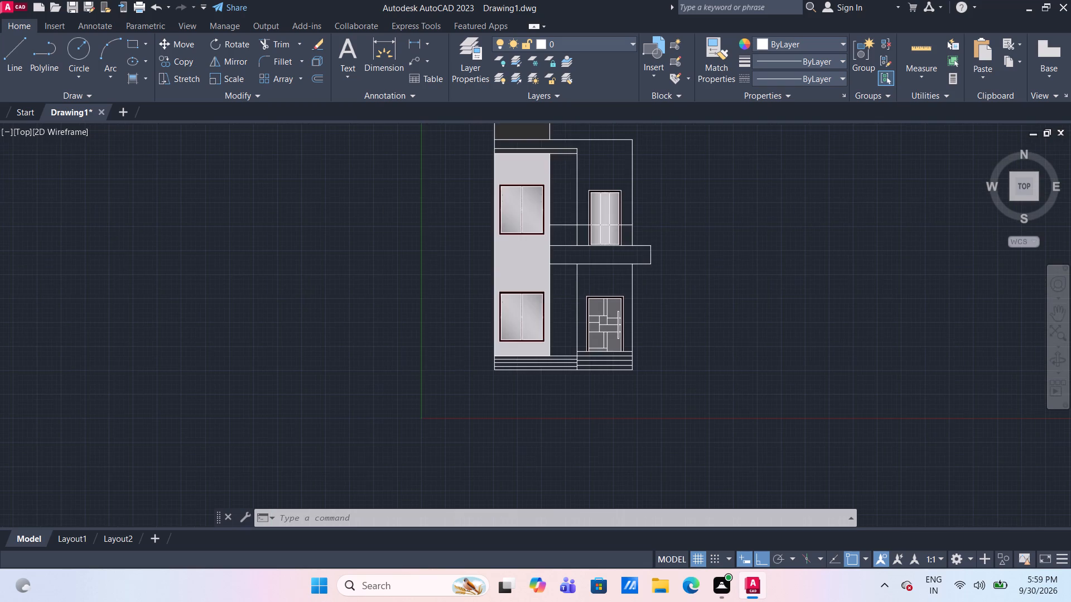
middle_click_drag(671, 226, 606, 290)
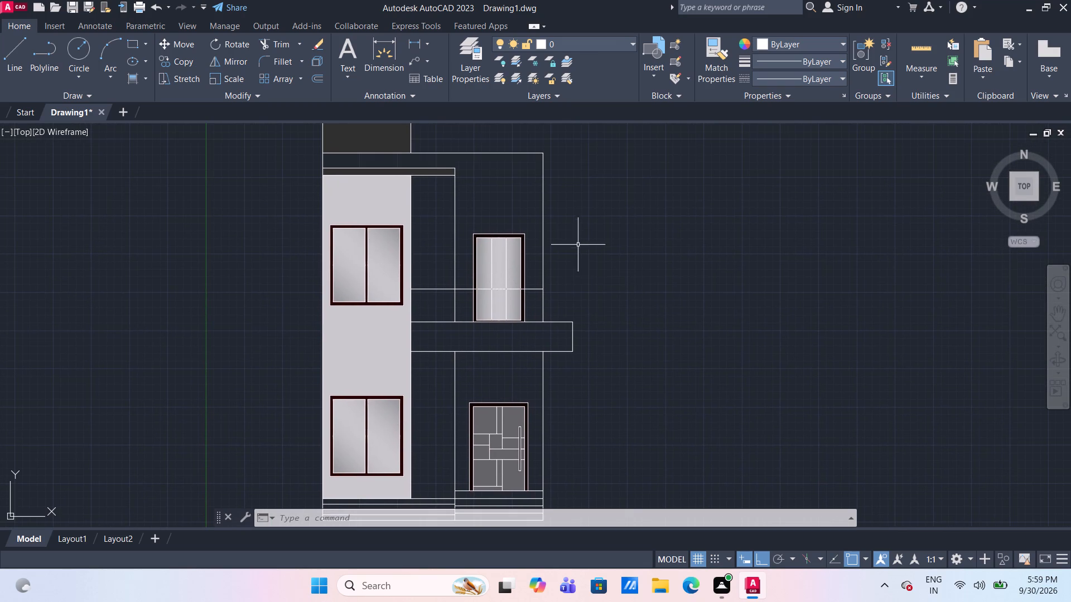
left_click(143, 81)
left_click(149, 108)
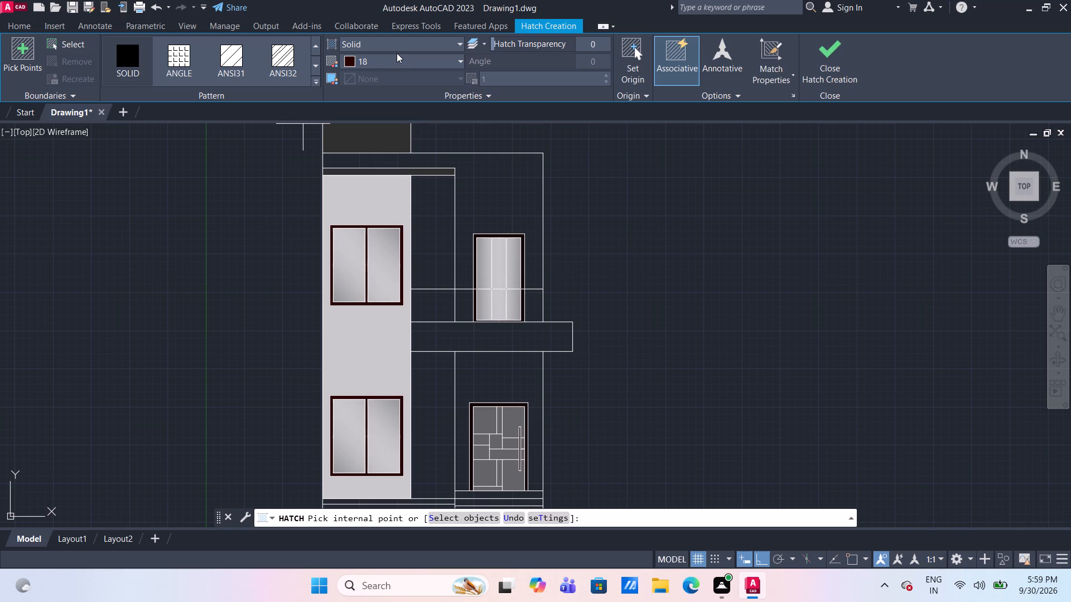
left_click(398, 52)
left_click(401, 57)
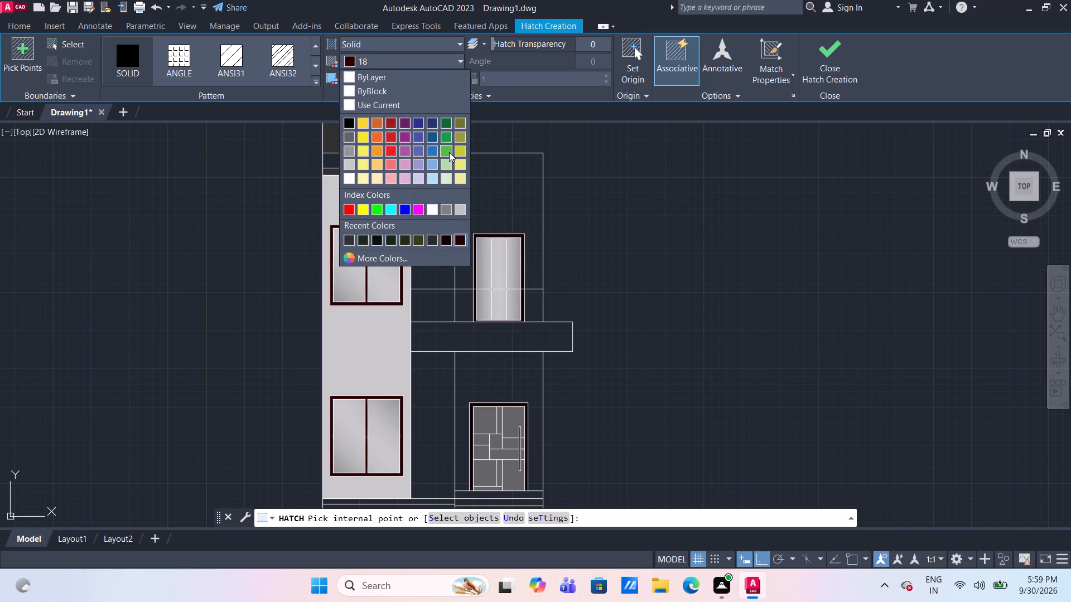
left_click(447, 167)
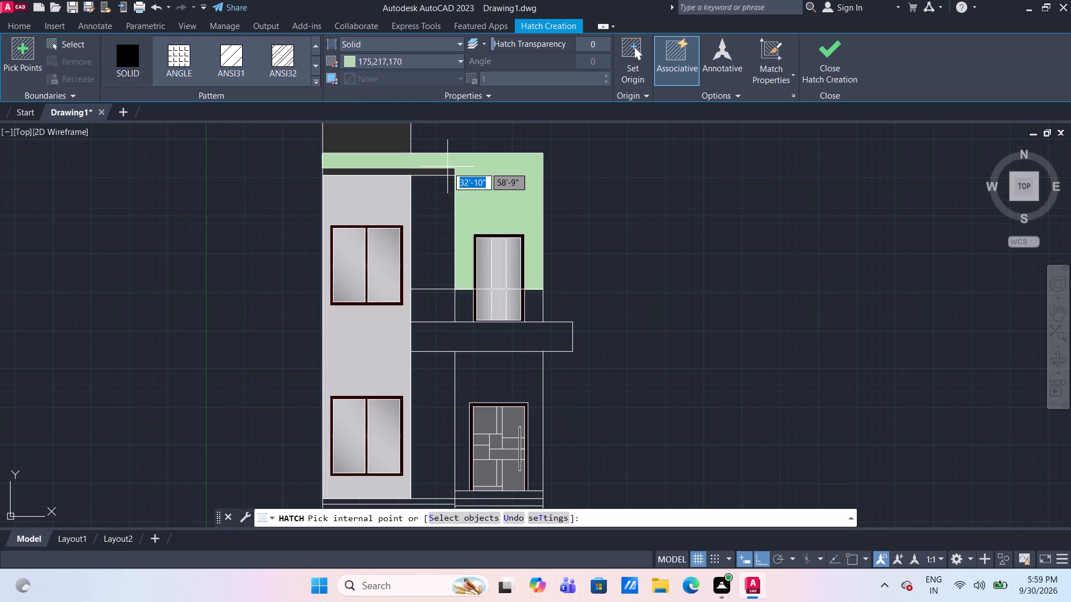
left_click(402, 59)
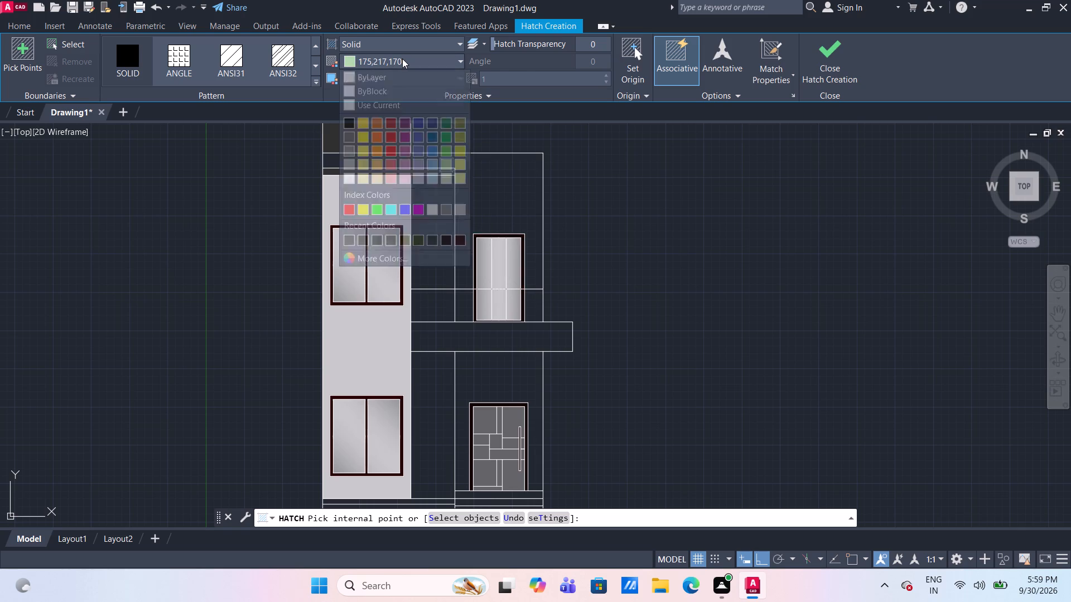
left_click(465, 176)
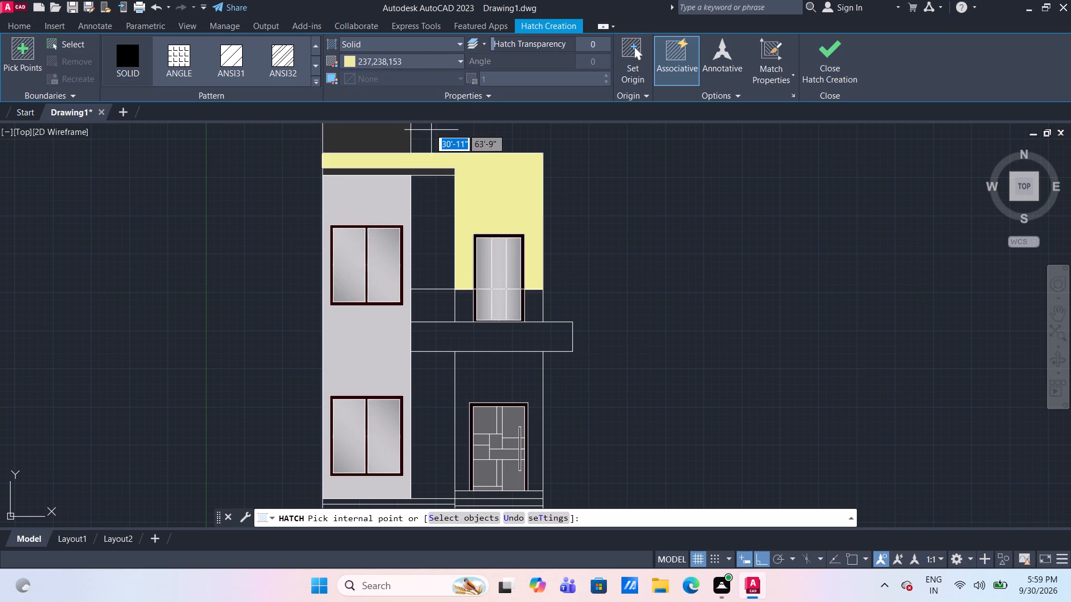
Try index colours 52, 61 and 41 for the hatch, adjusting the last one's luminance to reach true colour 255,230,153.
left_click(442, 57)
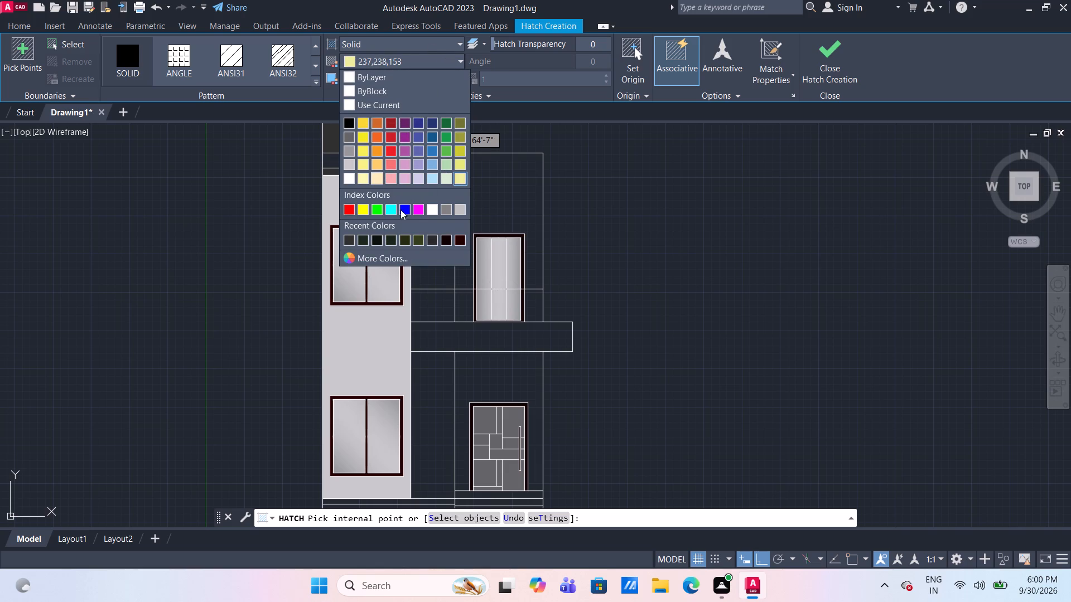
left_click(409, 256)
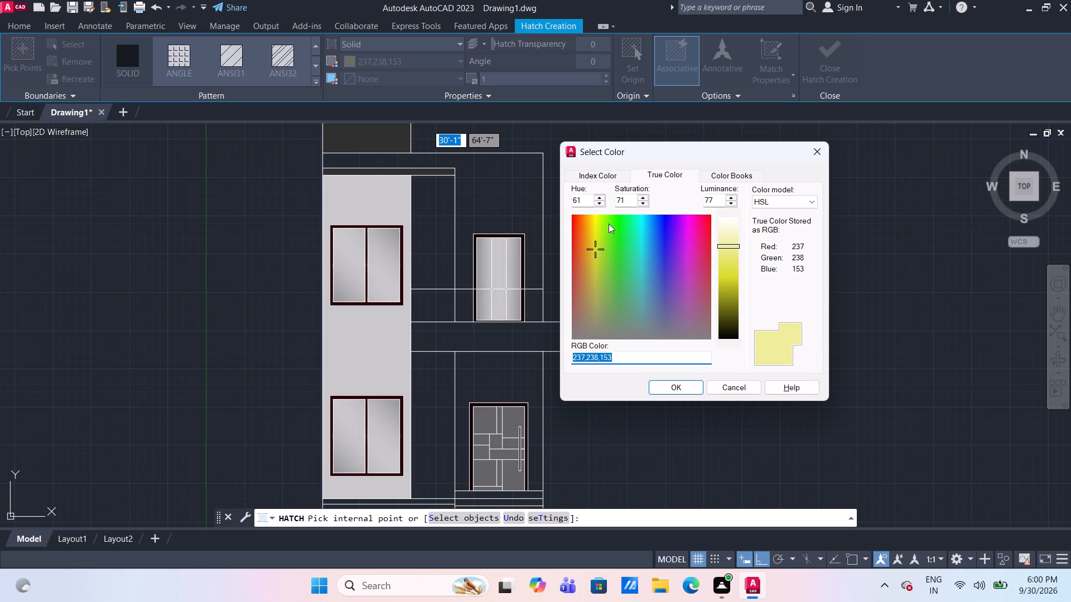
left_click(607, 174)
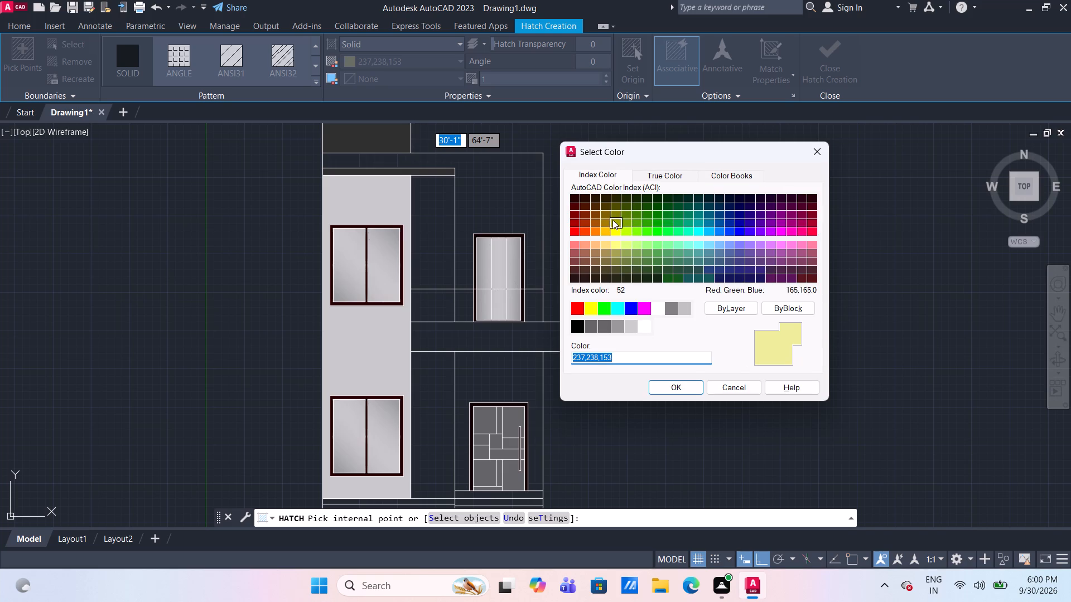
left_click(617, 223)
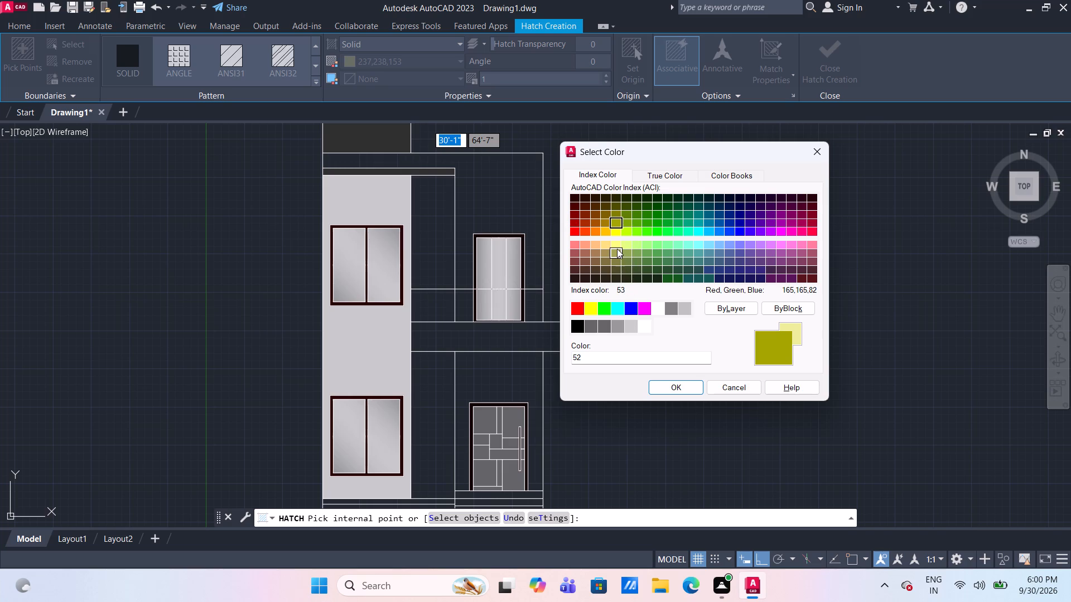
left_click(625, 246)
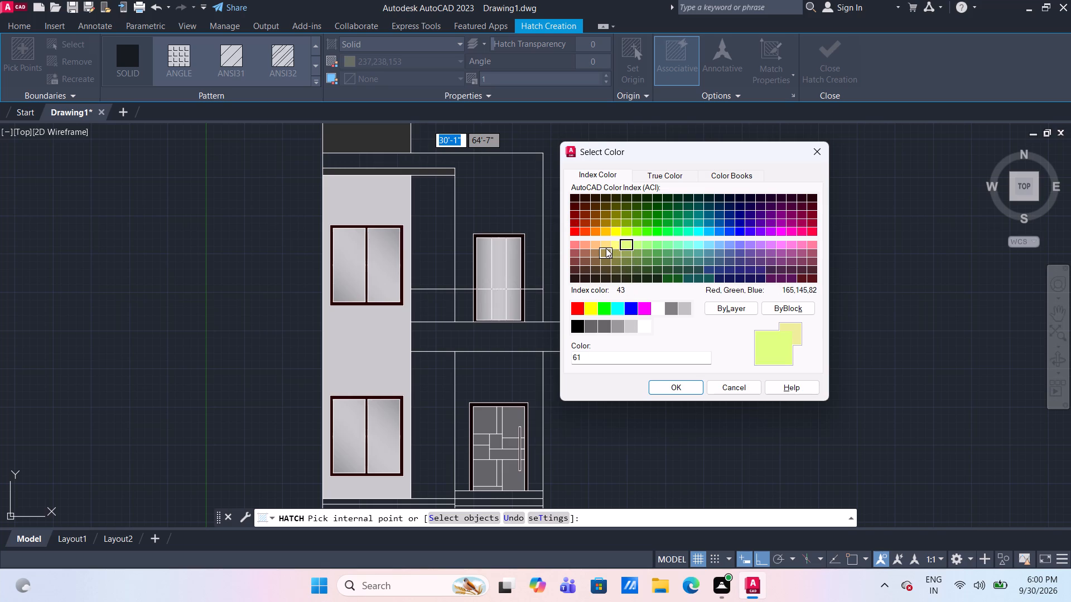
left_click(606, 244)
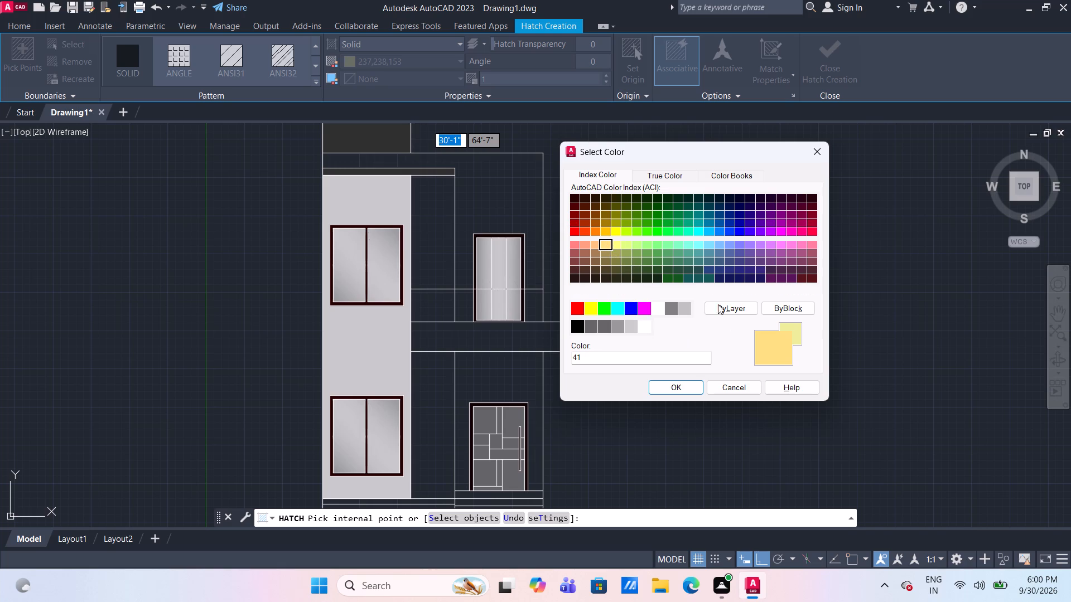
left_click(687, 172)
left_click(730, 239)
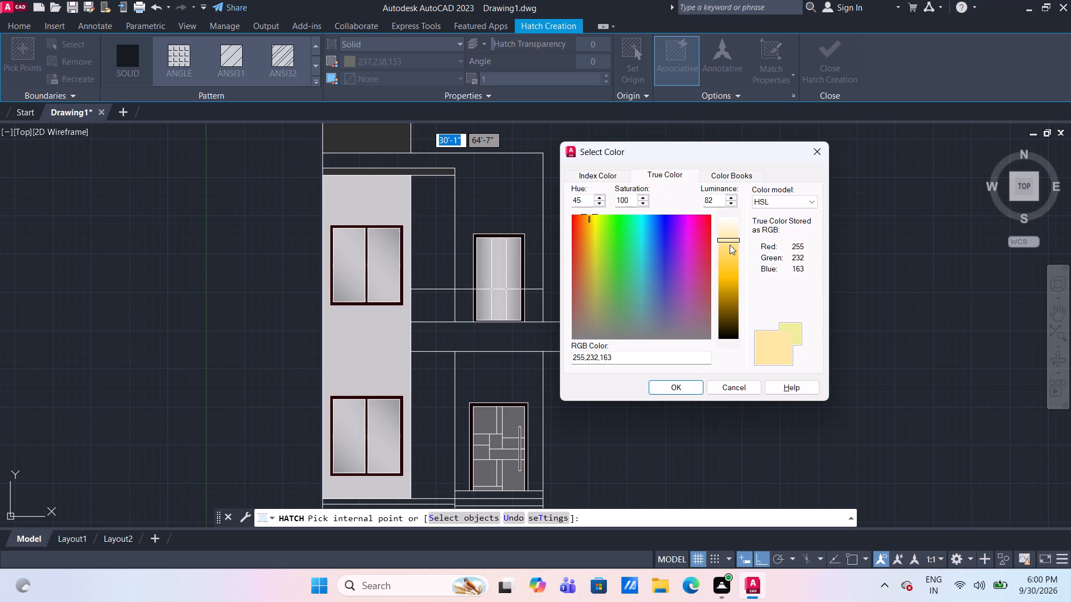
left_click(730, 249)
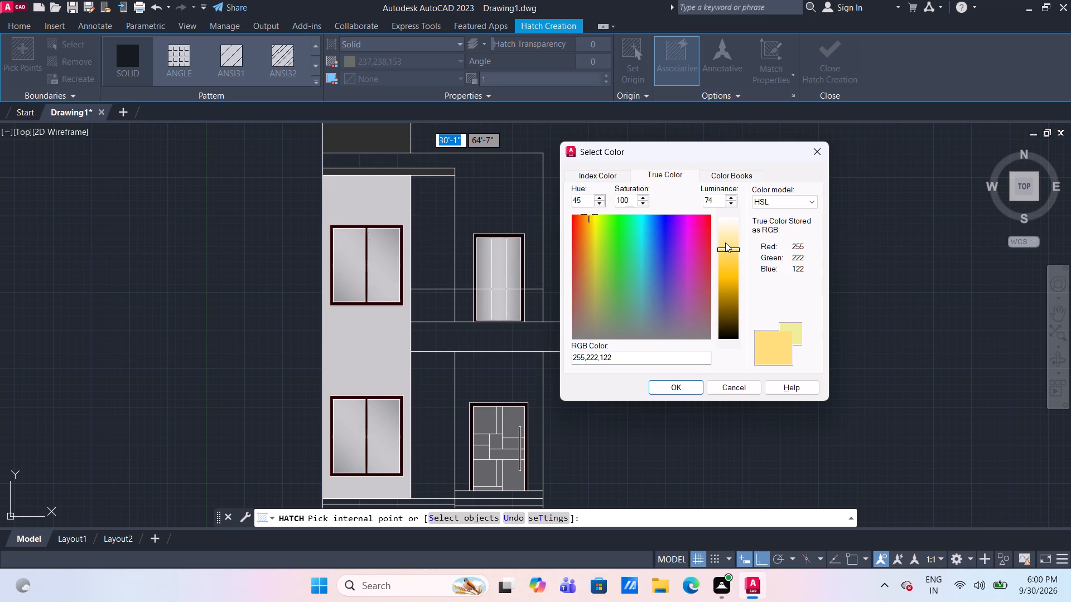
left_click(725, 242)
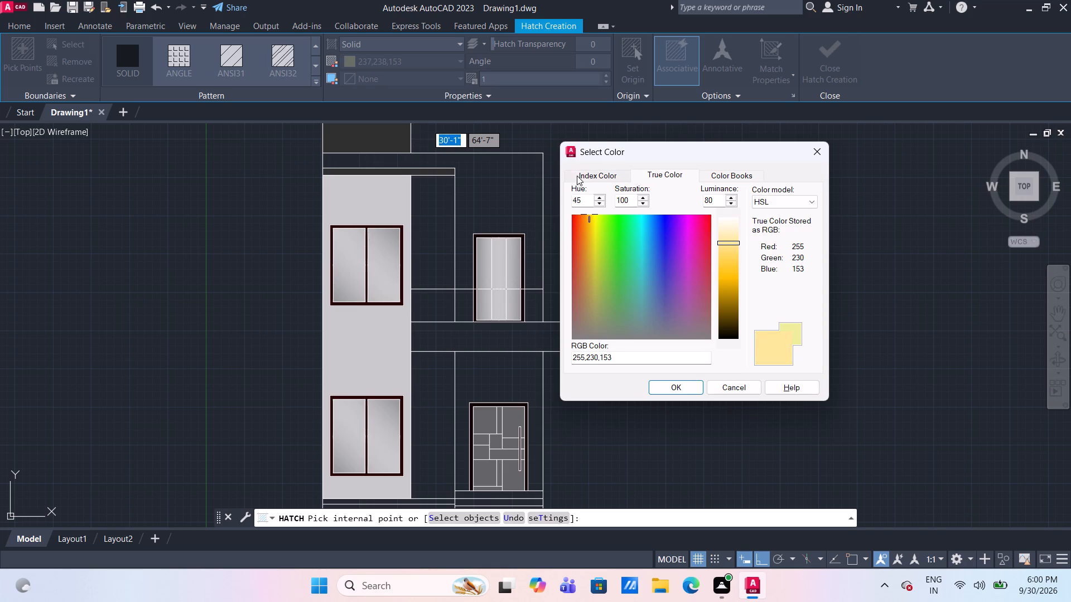
Reset the hatch colour to index colour 41 and adjust its luminance to 82, reaching true colour 255,232,163.
left_click(595, 173)
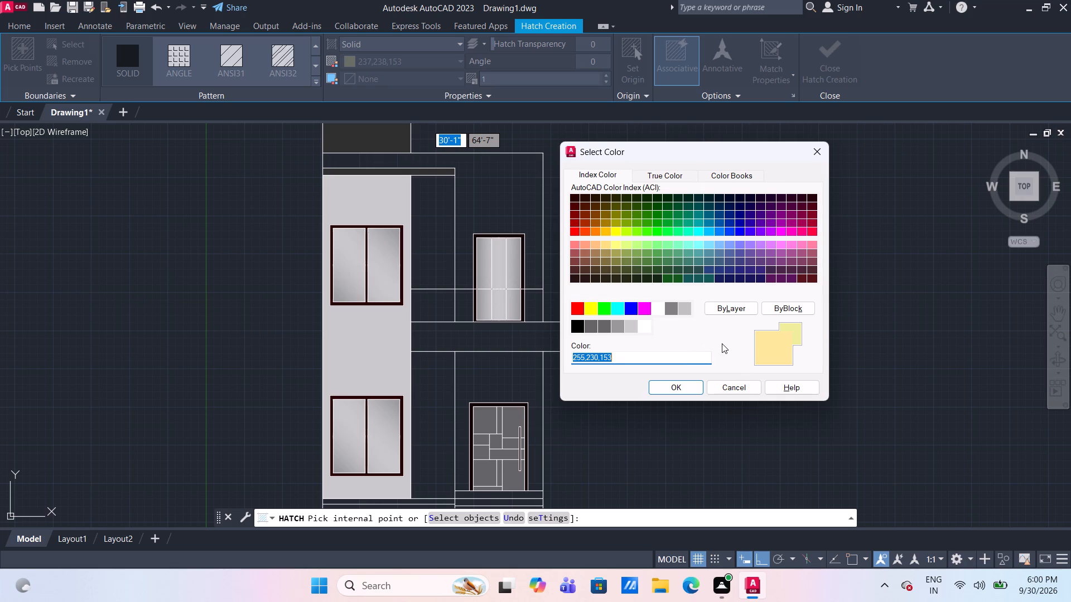
left_click(607, 245)
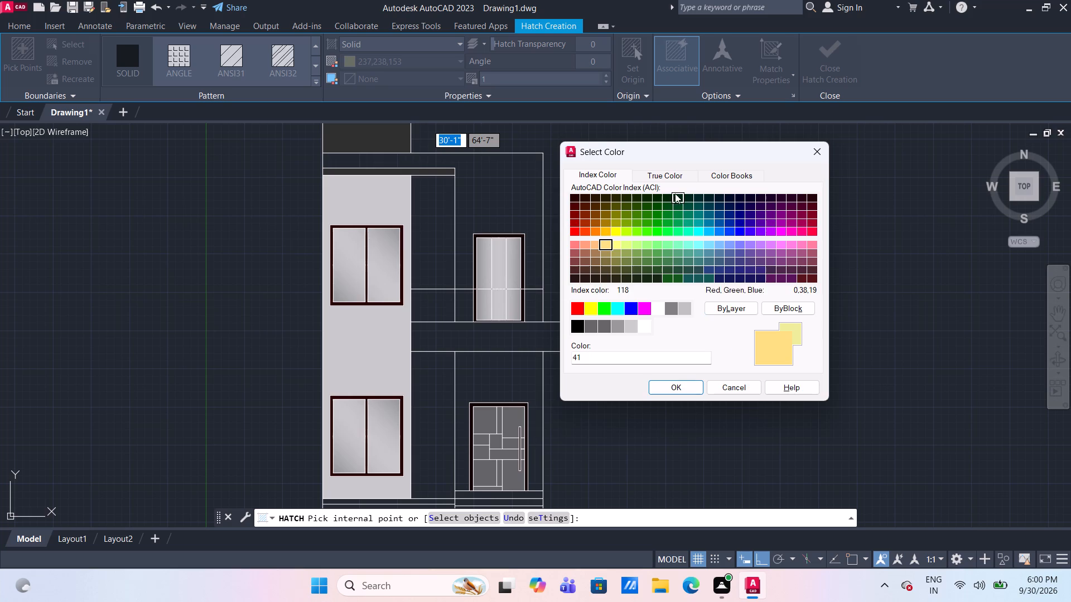
left_click(674, 177)
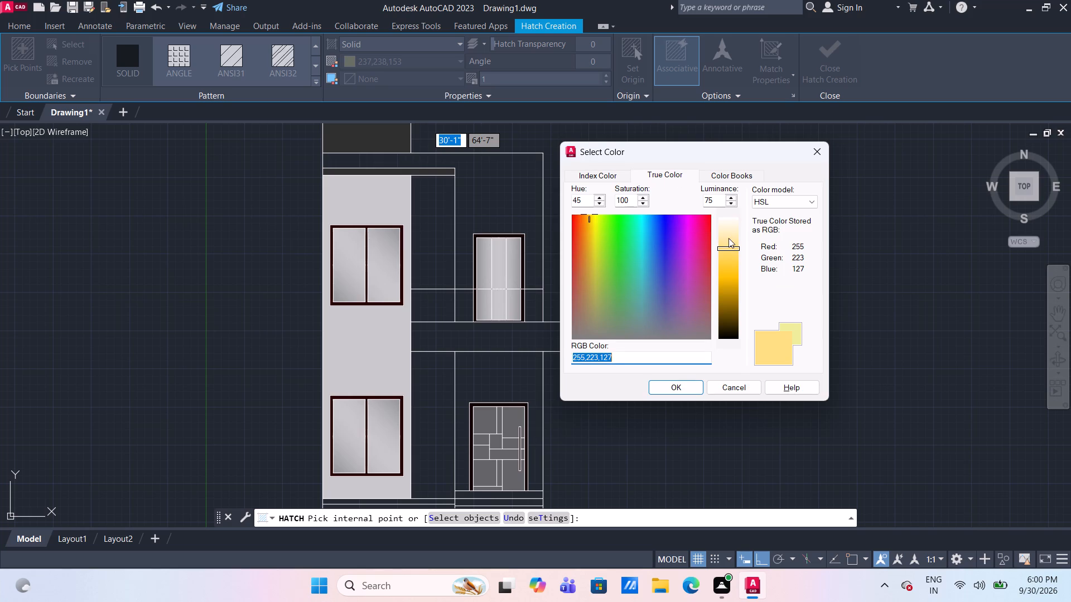
left_click(729, 238)
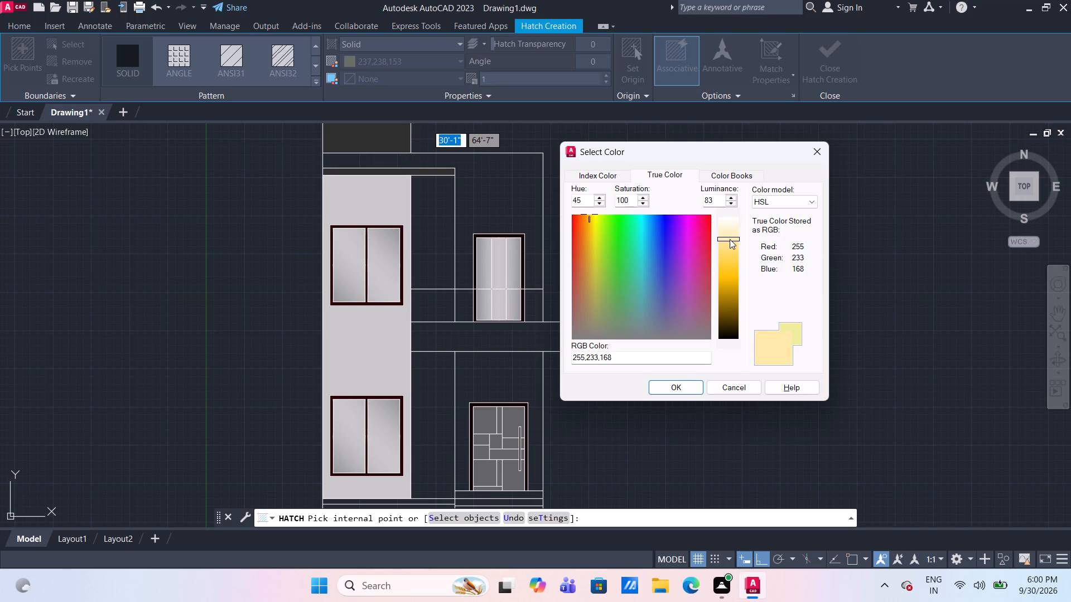
left_click(732, 251)
left_click(730, 258)
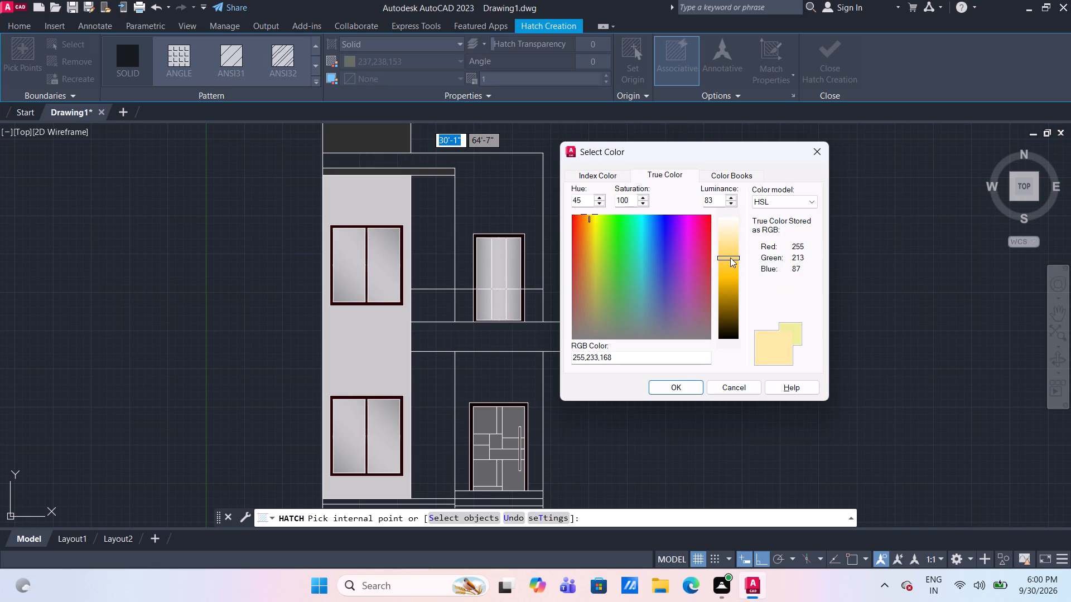
left_click(730, 251)
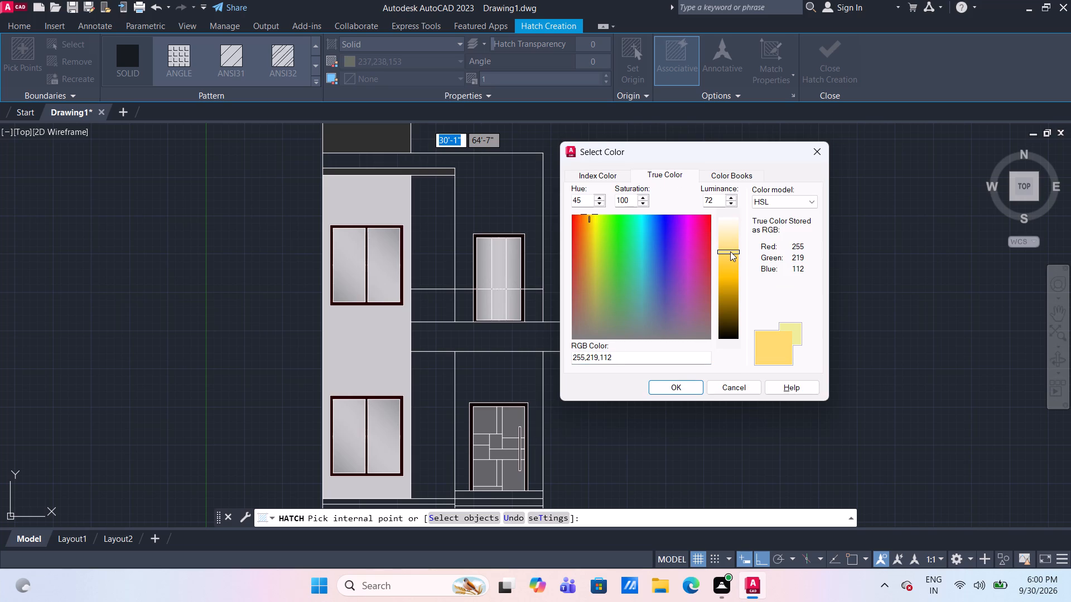
left_click(729, 247)
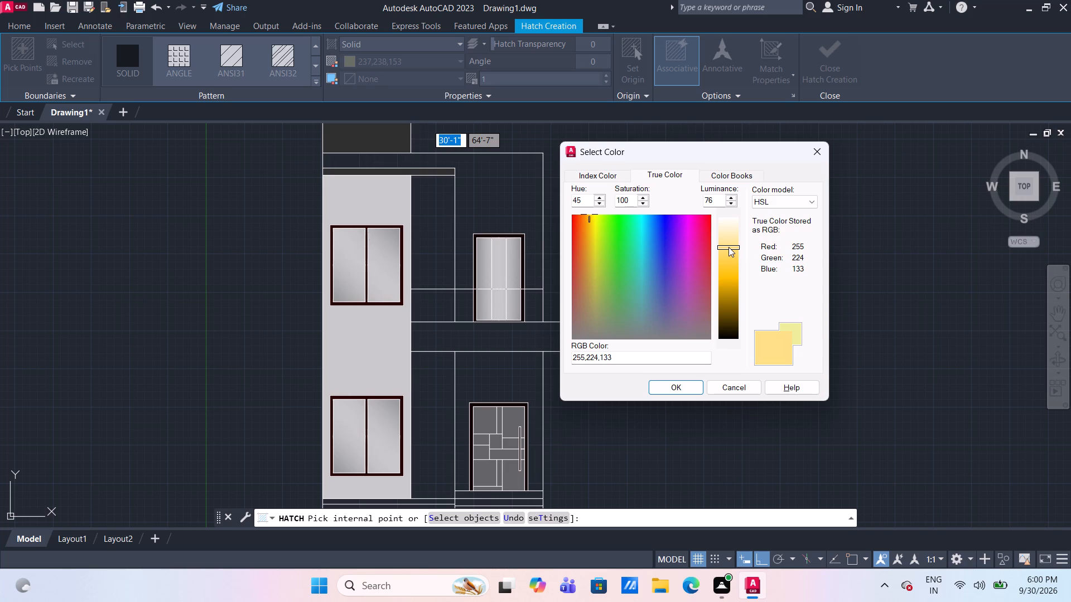
left_click(728, 240)
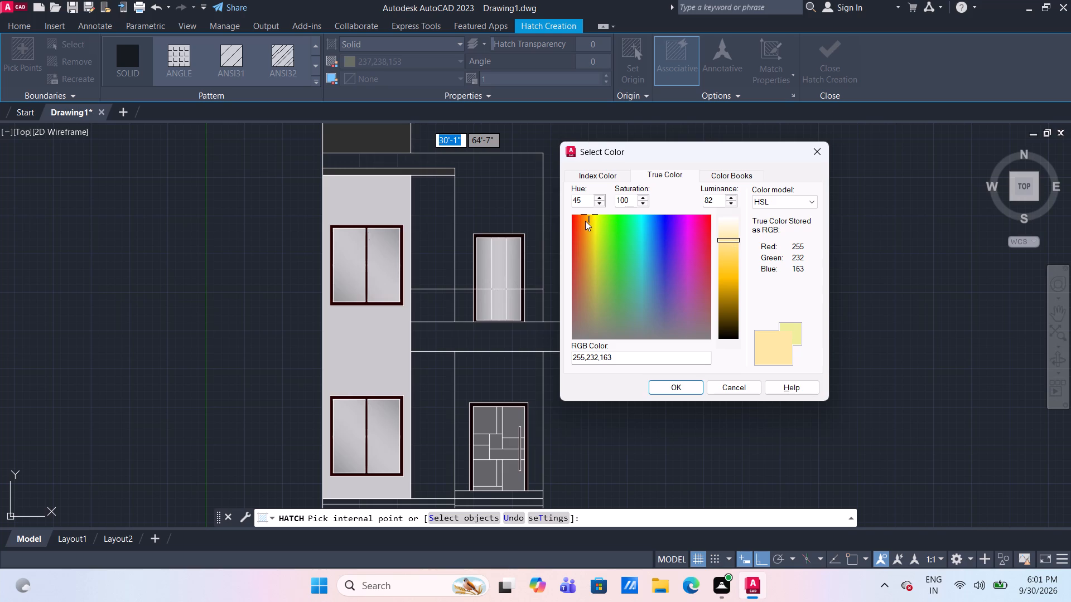
Adjust the hue to 53 for true colour 255,244,164 and fill the upper wall around the glass opening, including the band below the roof block.
left_click(600, 214)
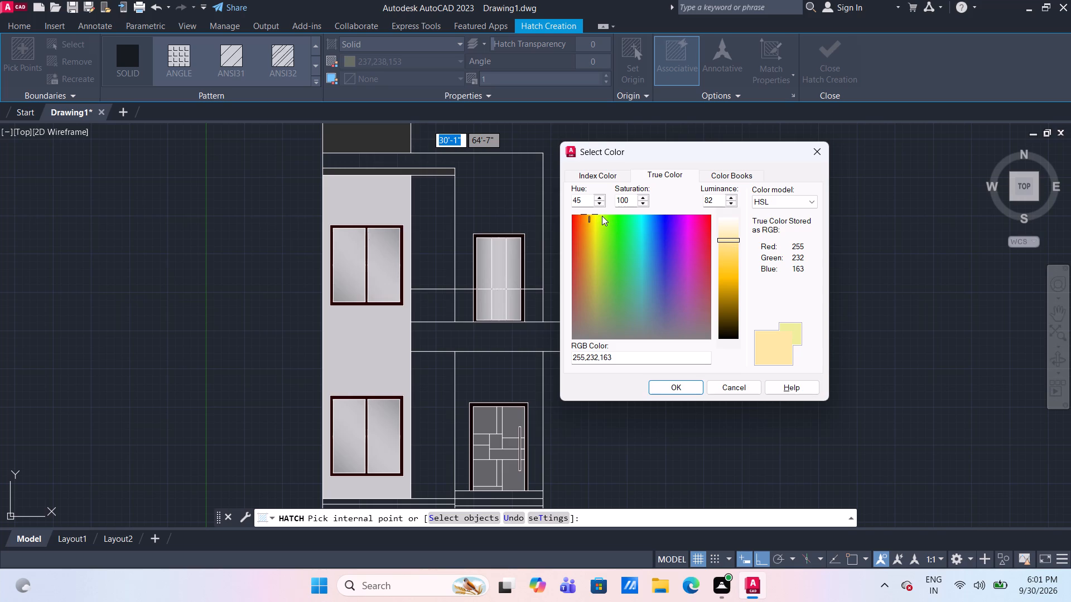
left_click(602, 216)
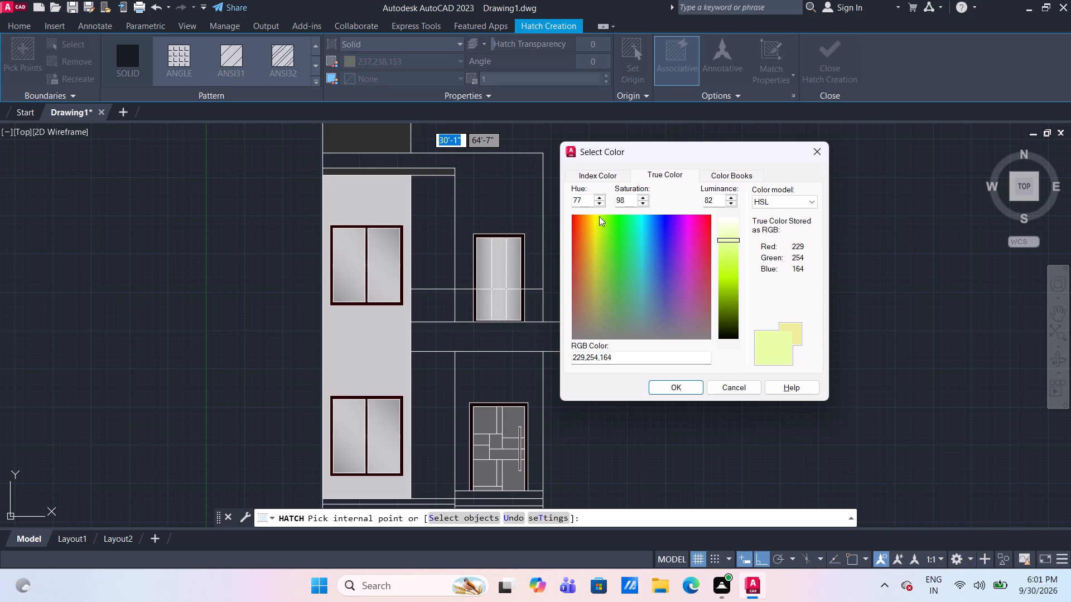
left_click(599, 216)
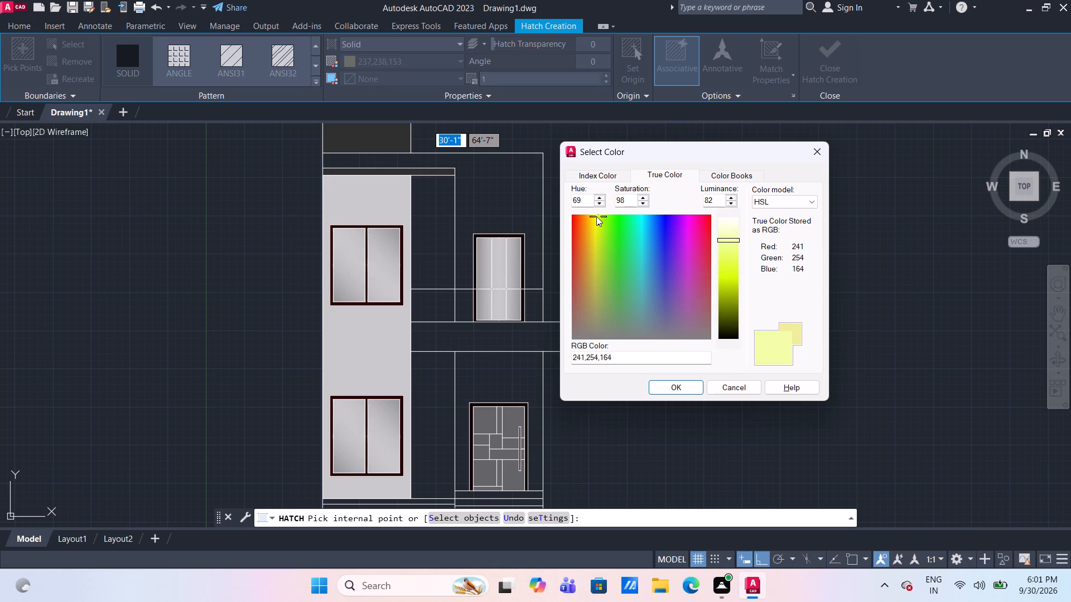
left_click(596, 216)
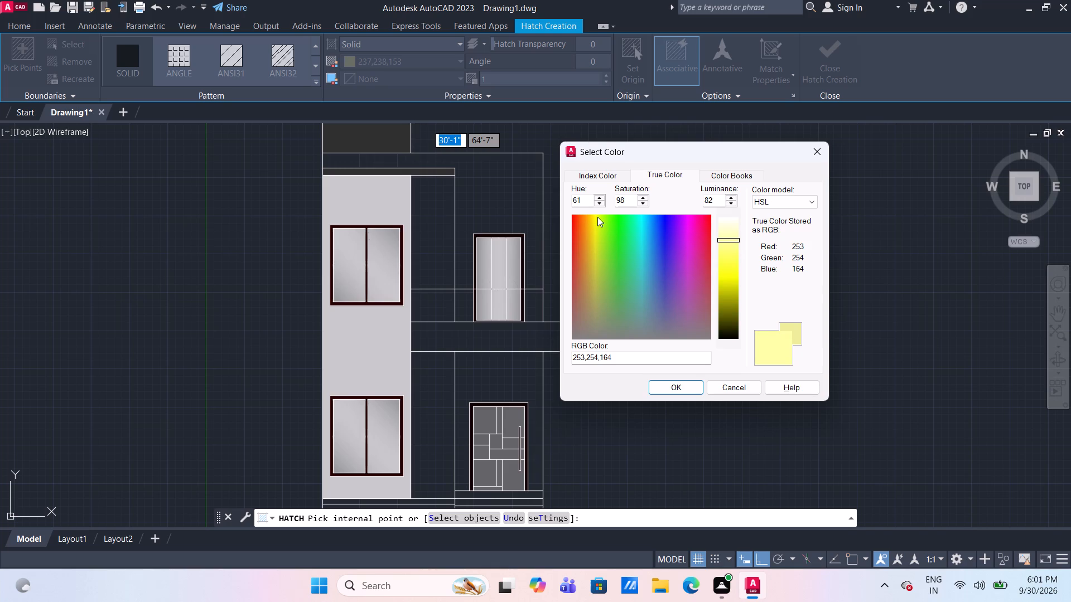
left_click(597, 217)
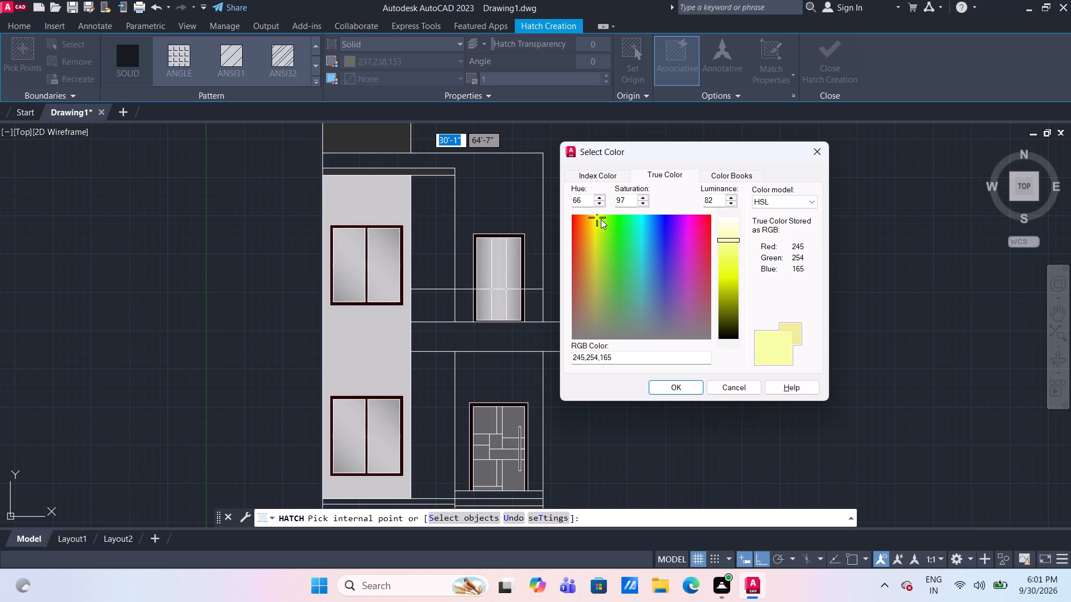
left_click(601, 219)
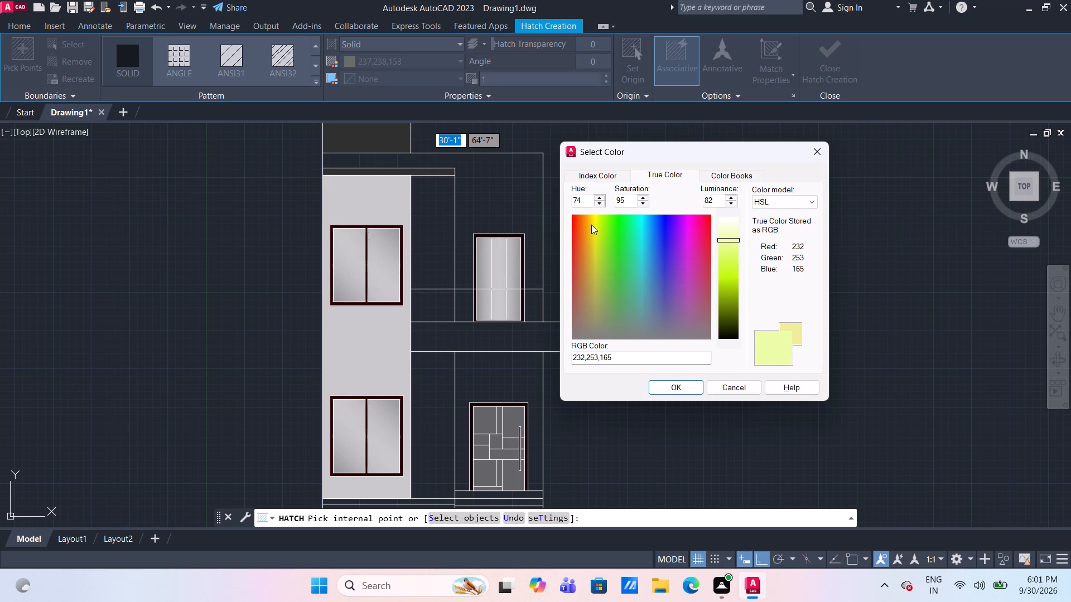
left_click(590, 216)
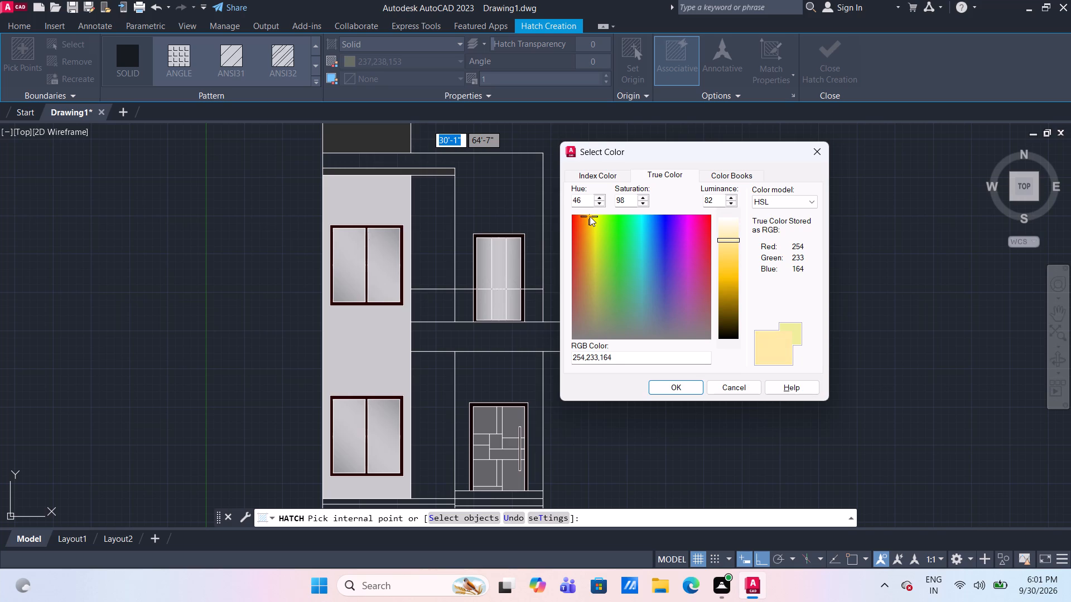
left_click(590, 213)
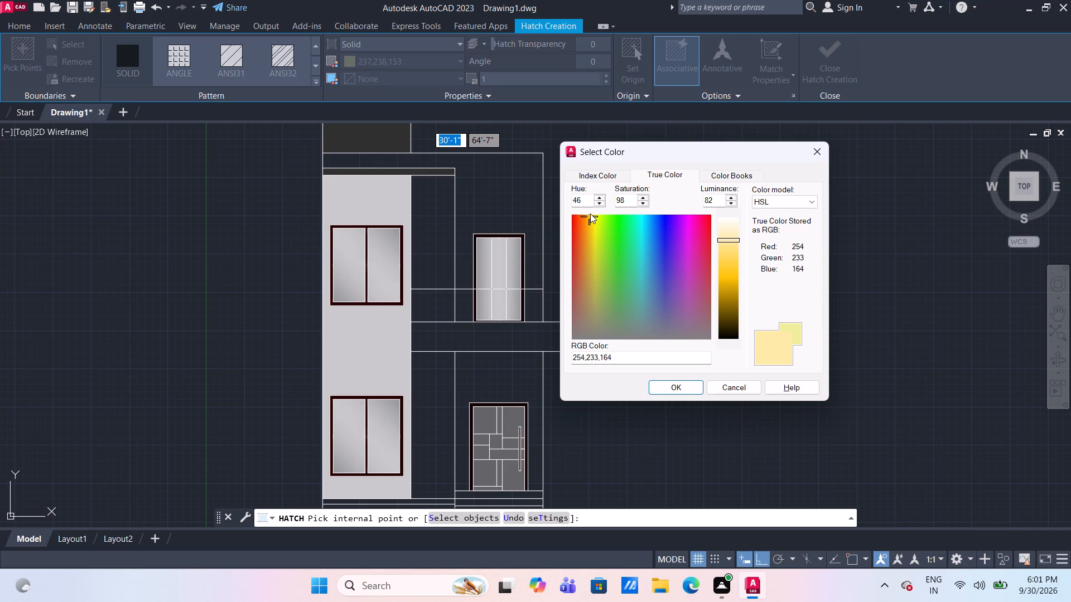
left_click(592, 215)
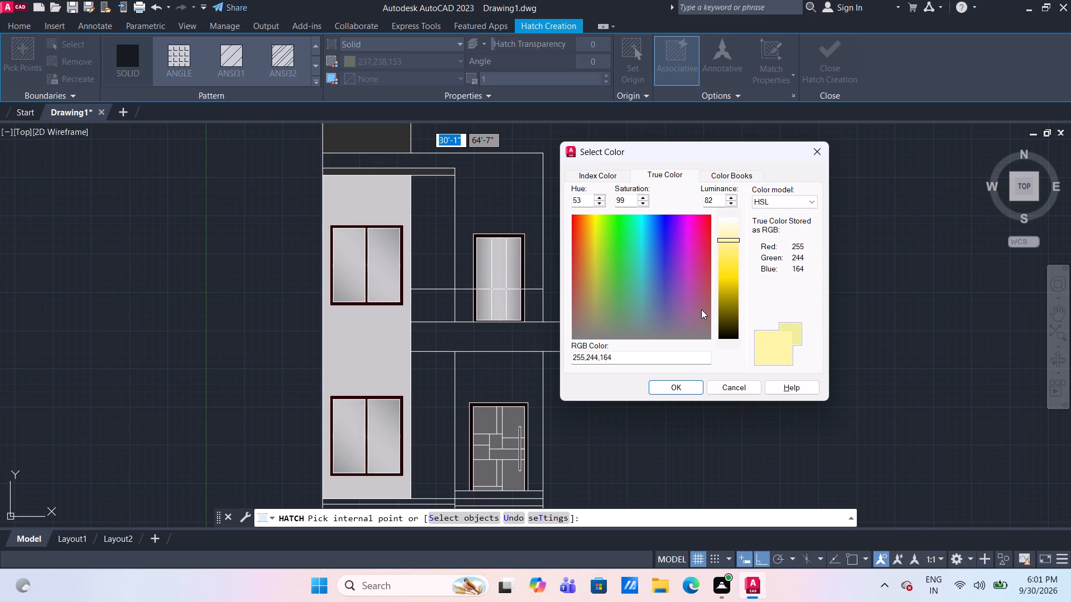
left_click(680, 389)
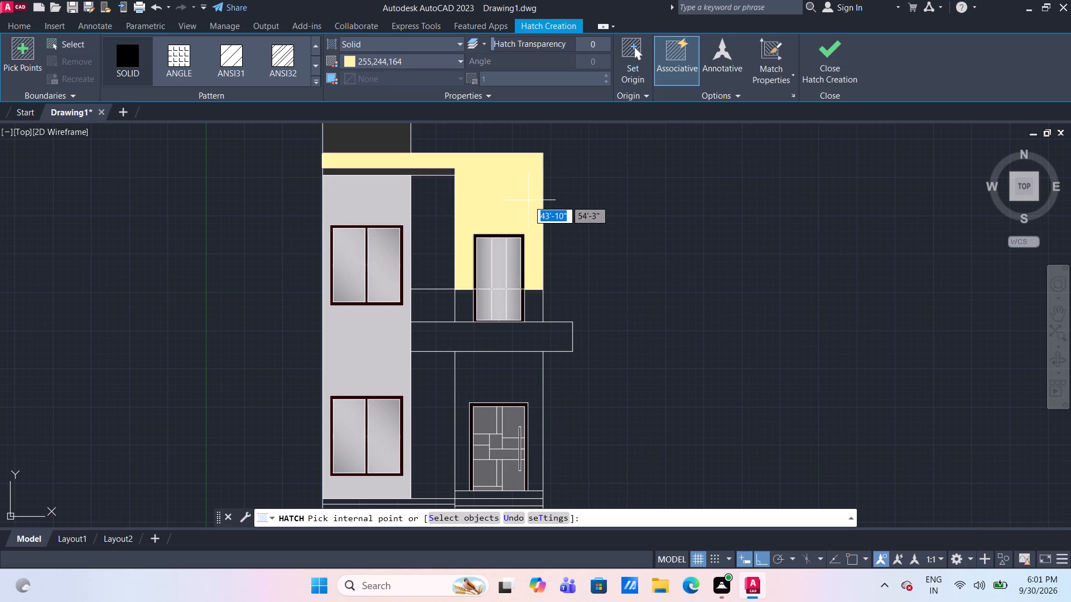
left_click(528, 200)
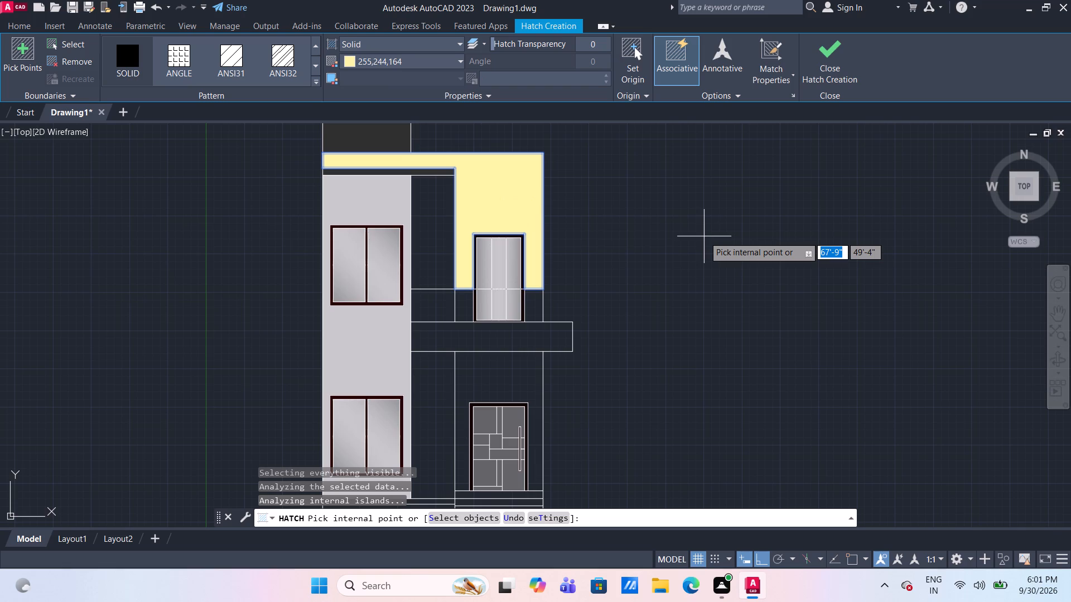
key("Return")
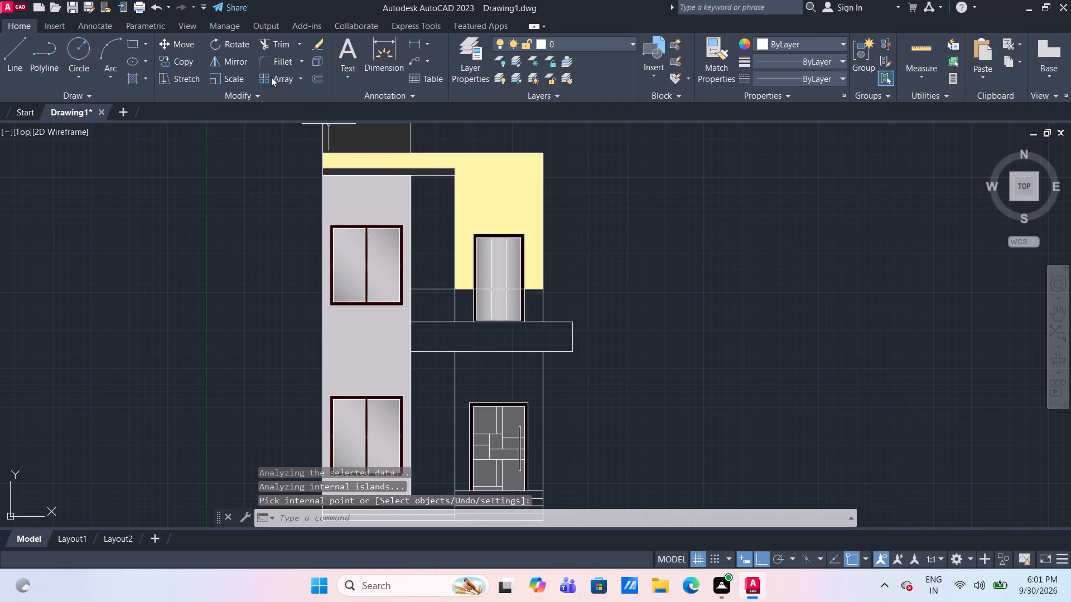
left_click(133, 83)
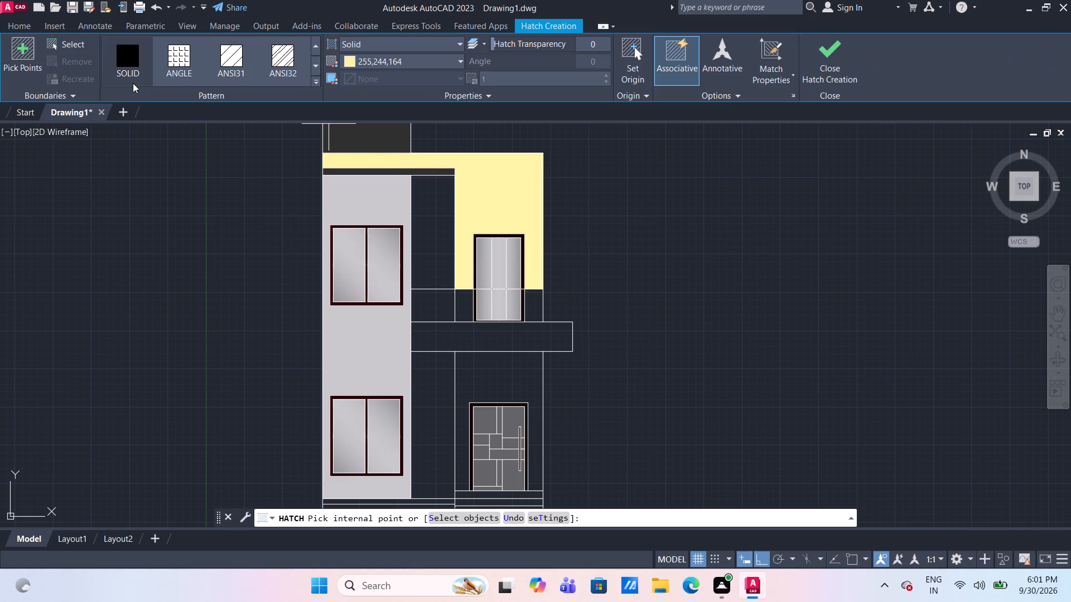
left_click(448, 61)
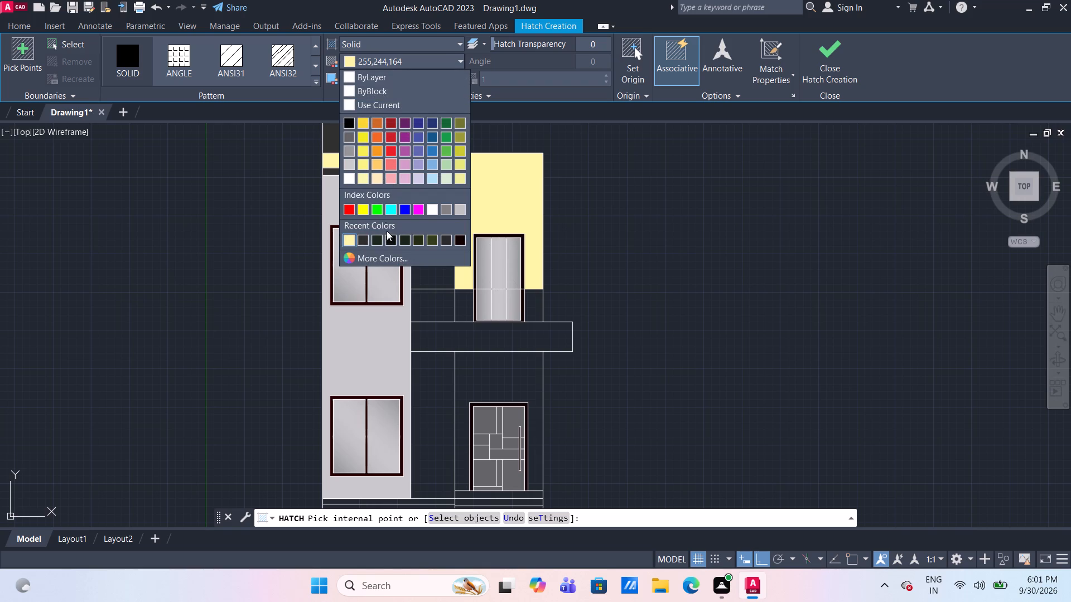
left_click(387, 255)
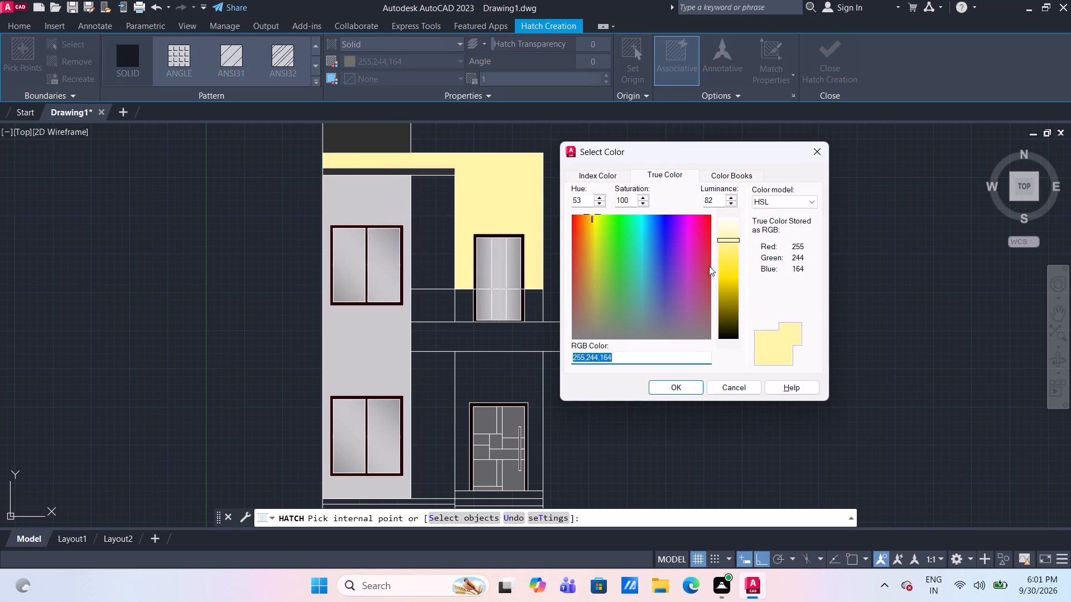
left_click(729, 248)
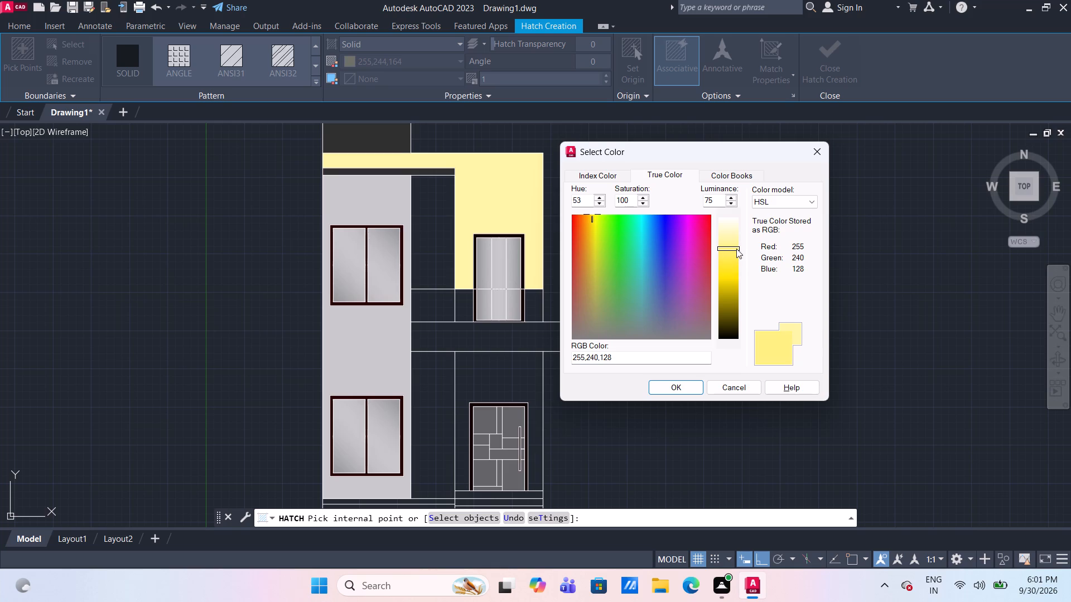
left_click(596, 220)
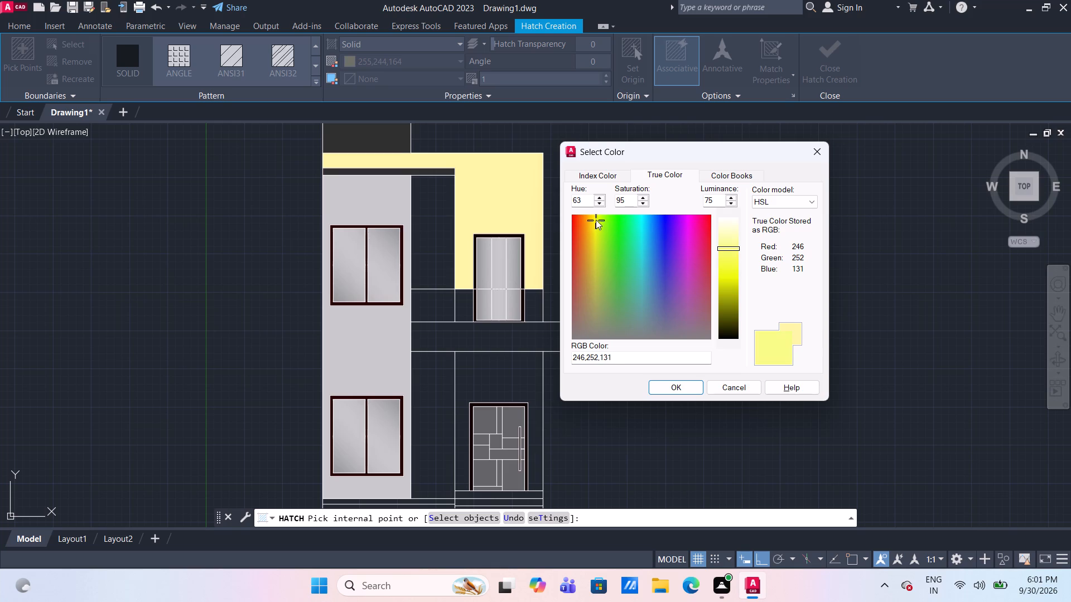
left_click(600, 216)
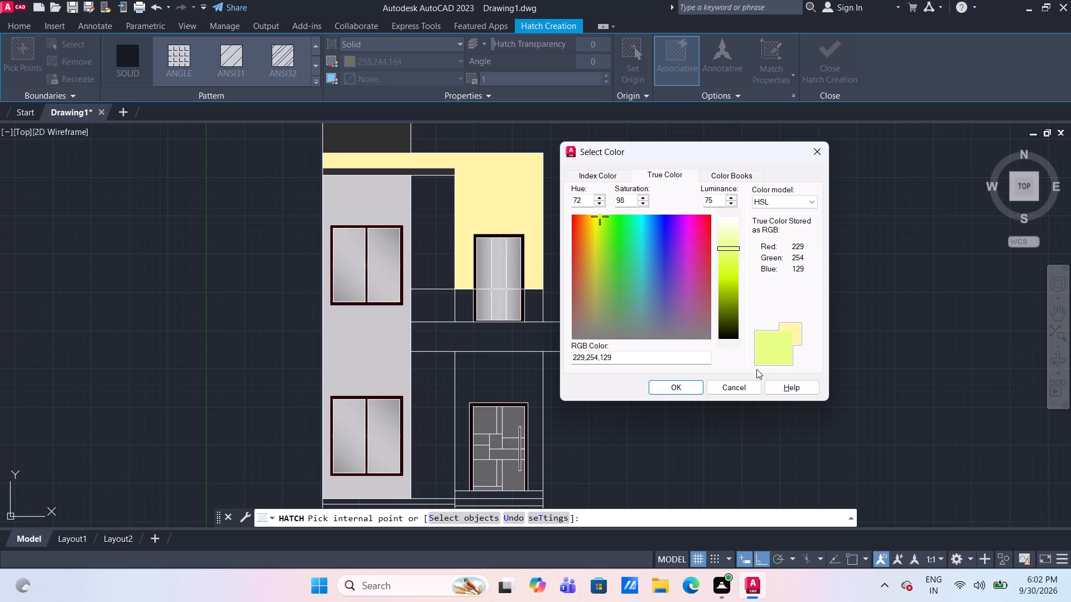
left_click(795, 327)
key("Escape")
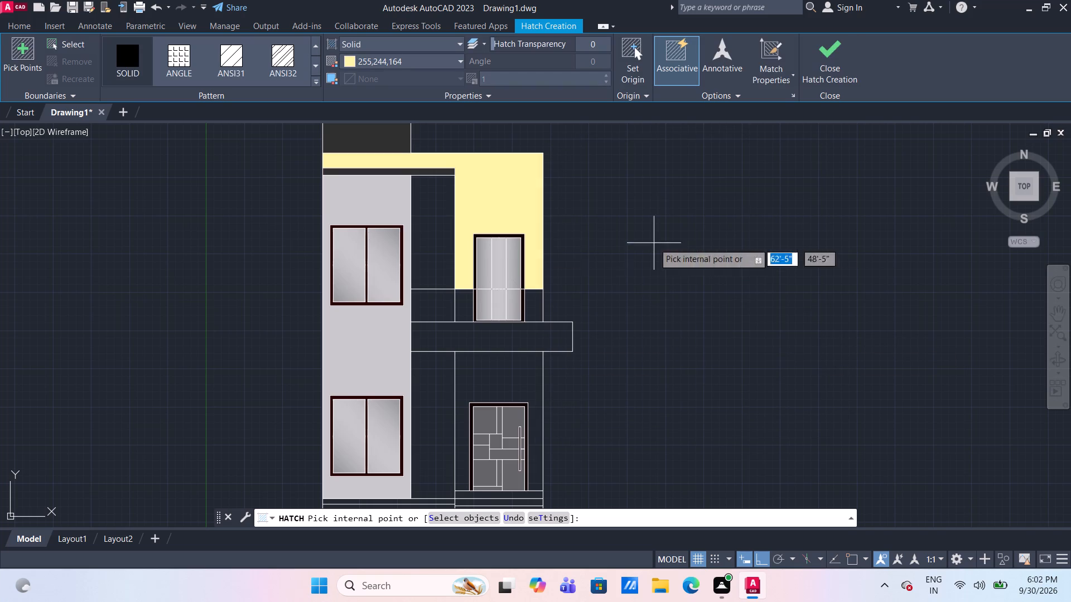
Fill the two narrow wall strips flanking the lower part of the upper glass opening with solid colour 255,244,164.
left_click(465, 303)
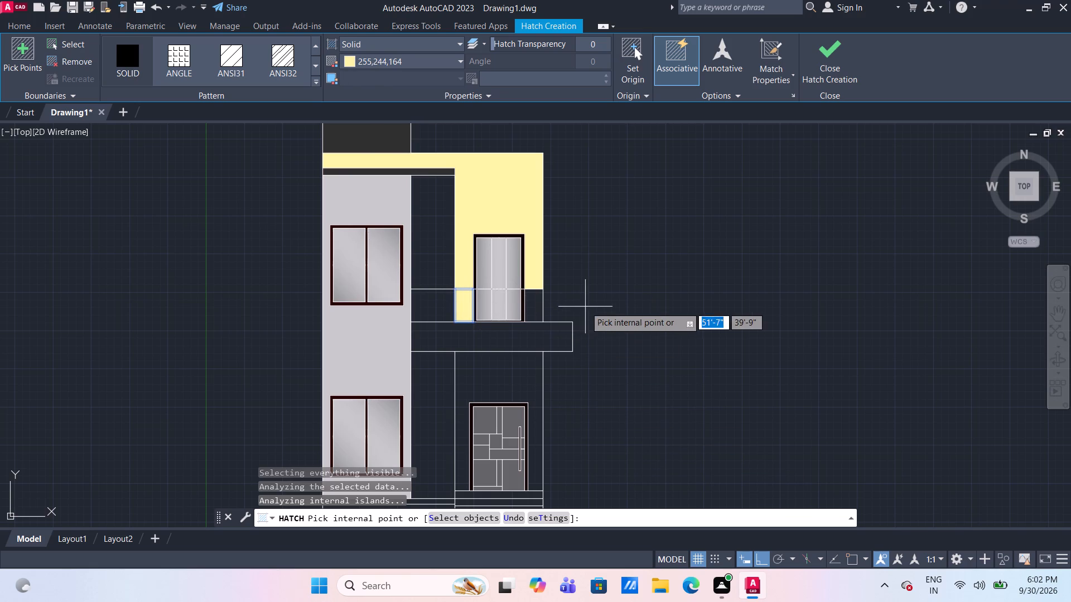
left_click(530, 307)
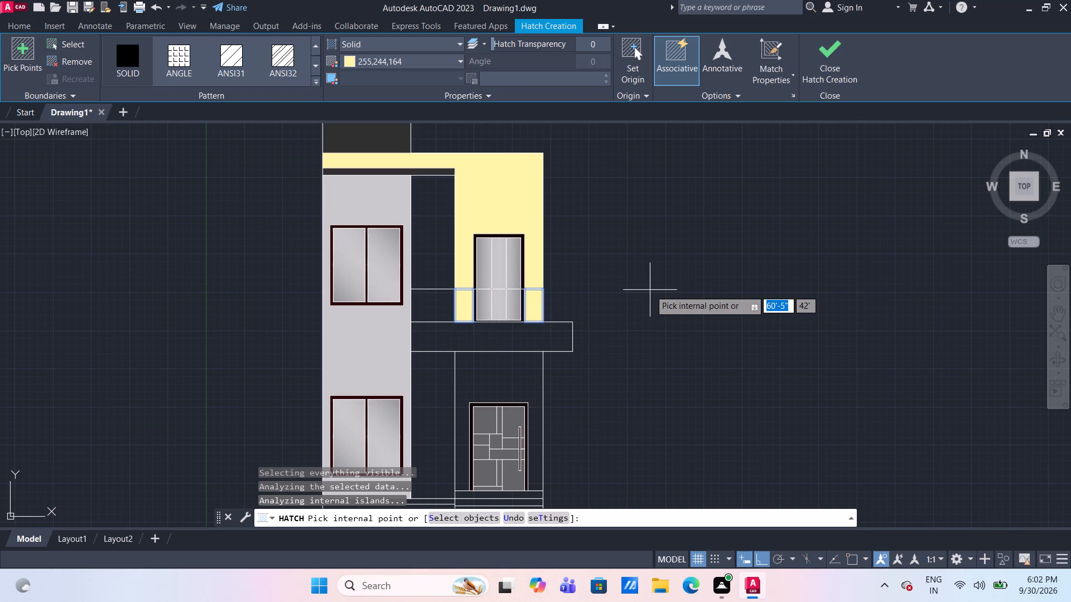
key("Escape")
Fill the four base step bands below the grey window wall with a solid hatch in recent colour 10,15,11.
scroll(638, 351, "down", 1)
middle_click_drag(644, 336, 637, 290)
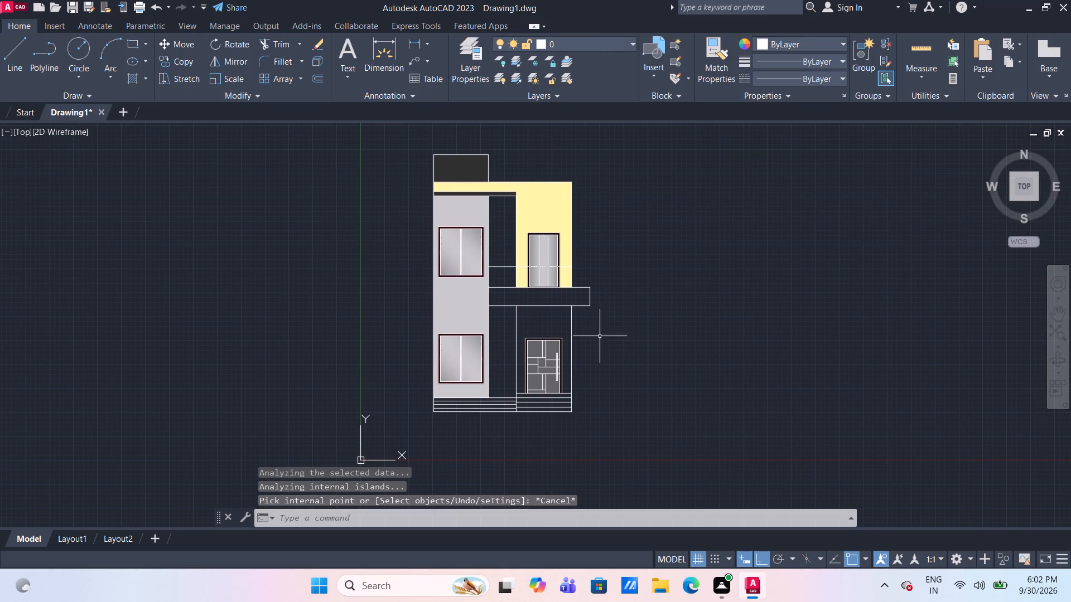
middle_click_drag(596, 343, 594, 319)
scroll(594, 319, "up", 1)
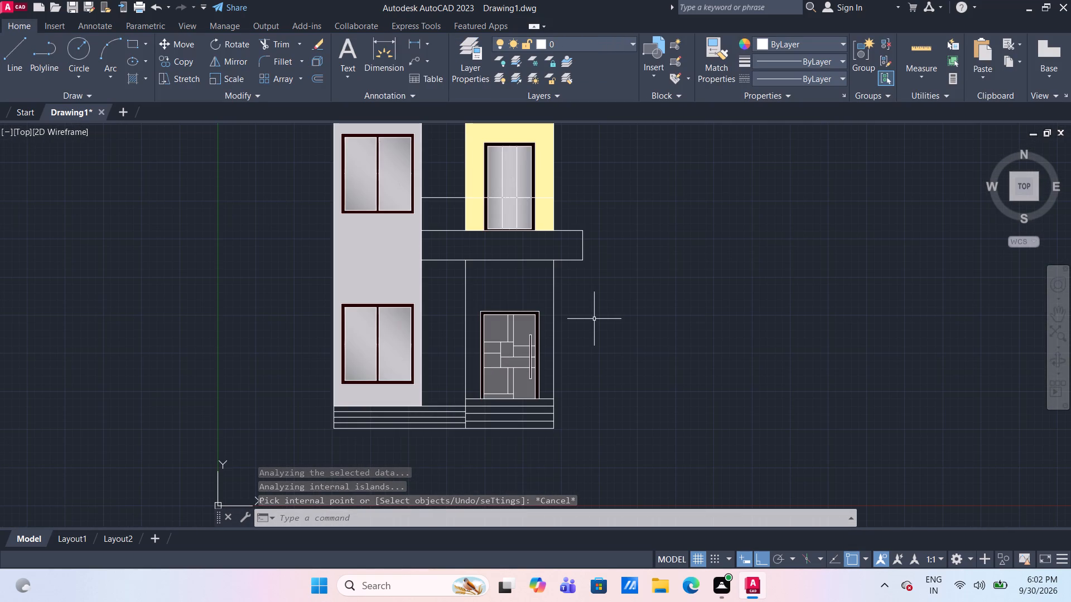
scroll(426, 441, "up", 1)
middle_click_drag(418, 447, 426, 431)
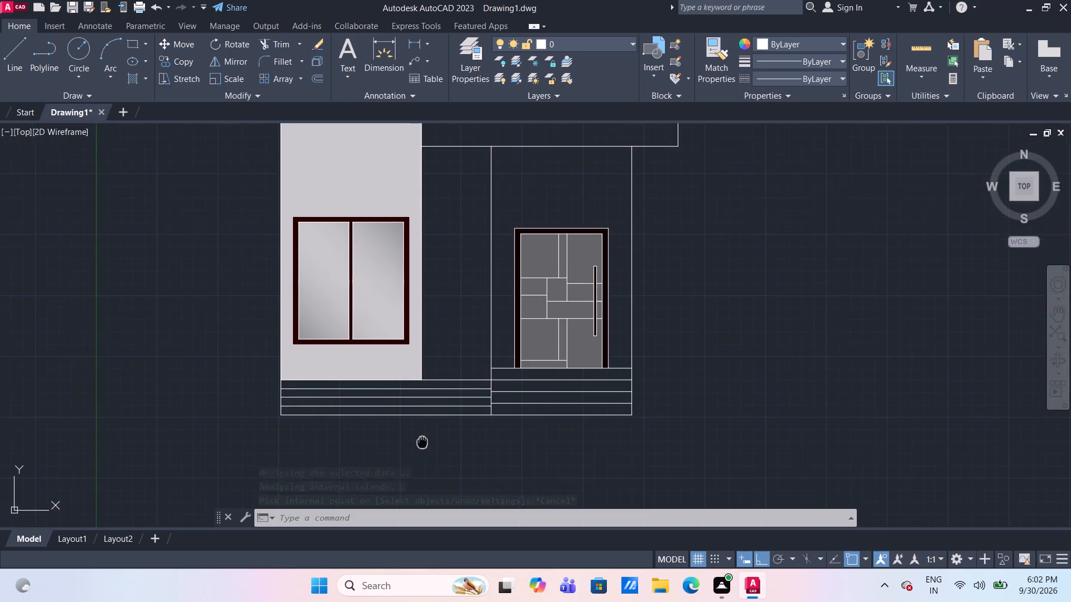
middle_click_drag(426, 431, 433, 413)
middle_click(433, 412)
scroll(433, 412, "up", 1)
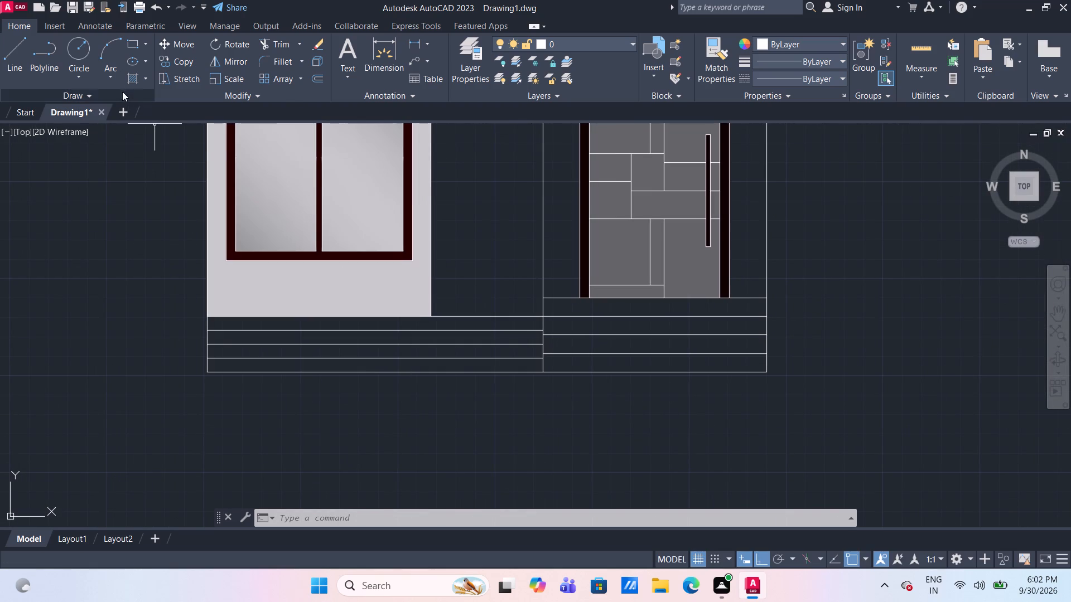
left_click(134, 75)
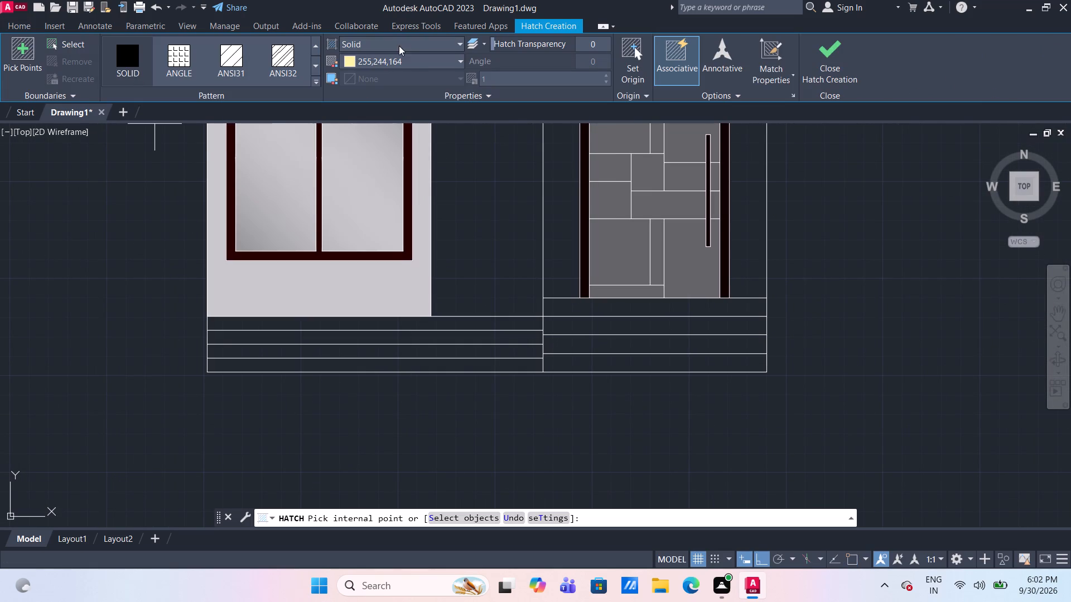
left_click(413, 65)
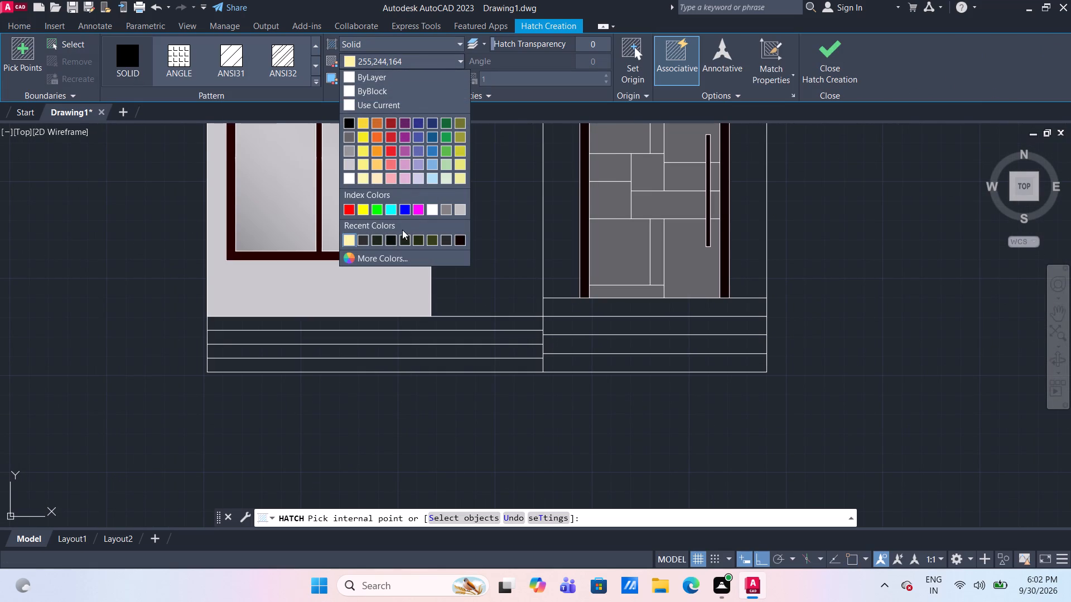
left_click(392, 239)
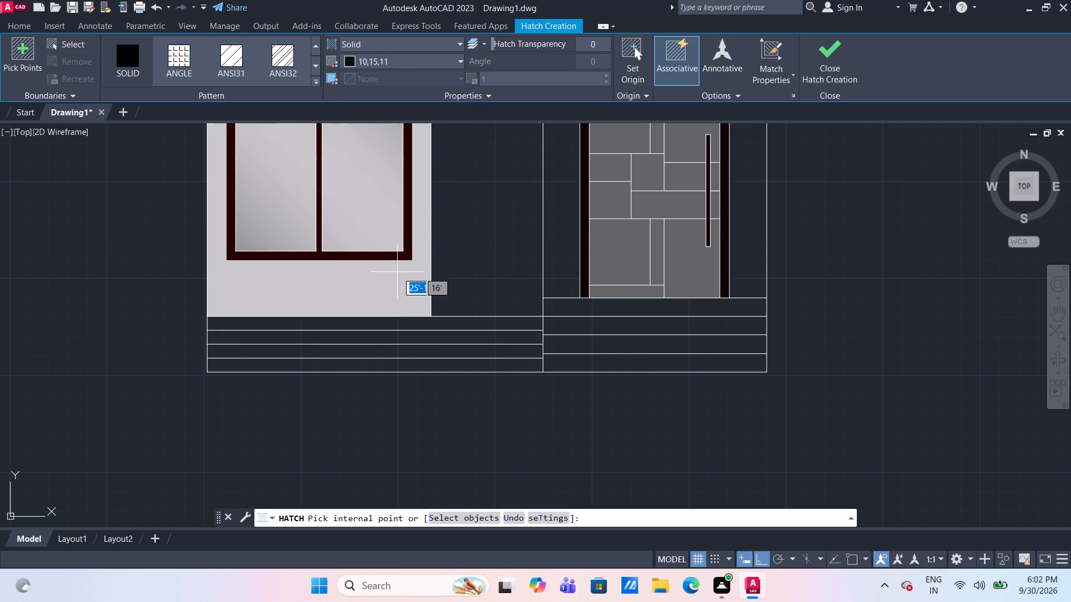
left_click(425, 325)
left_click(426, 342)
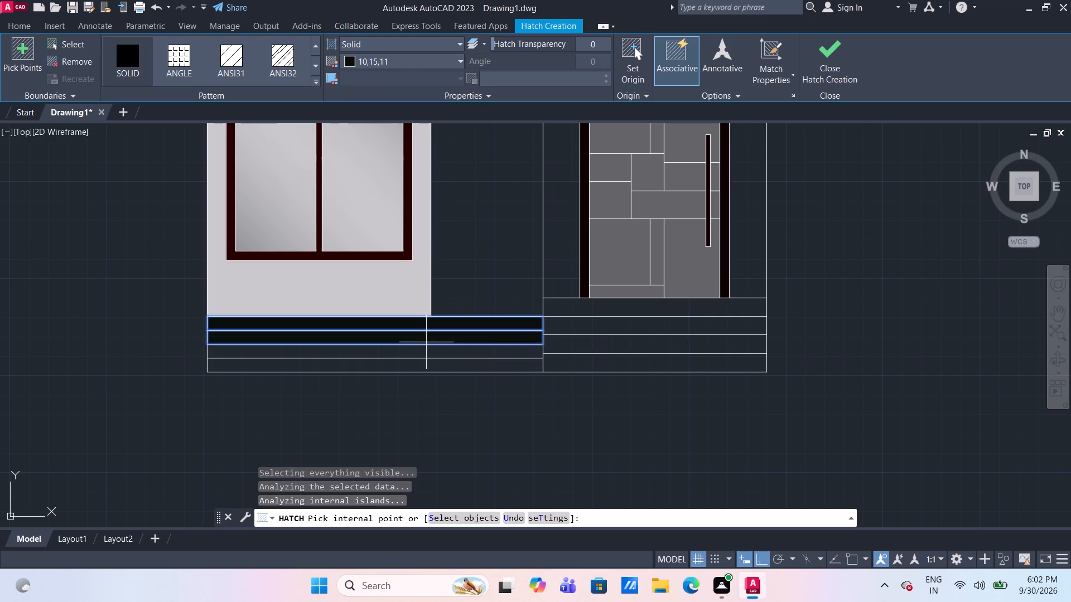
left_click(423, 357)
left_click(423, 371)
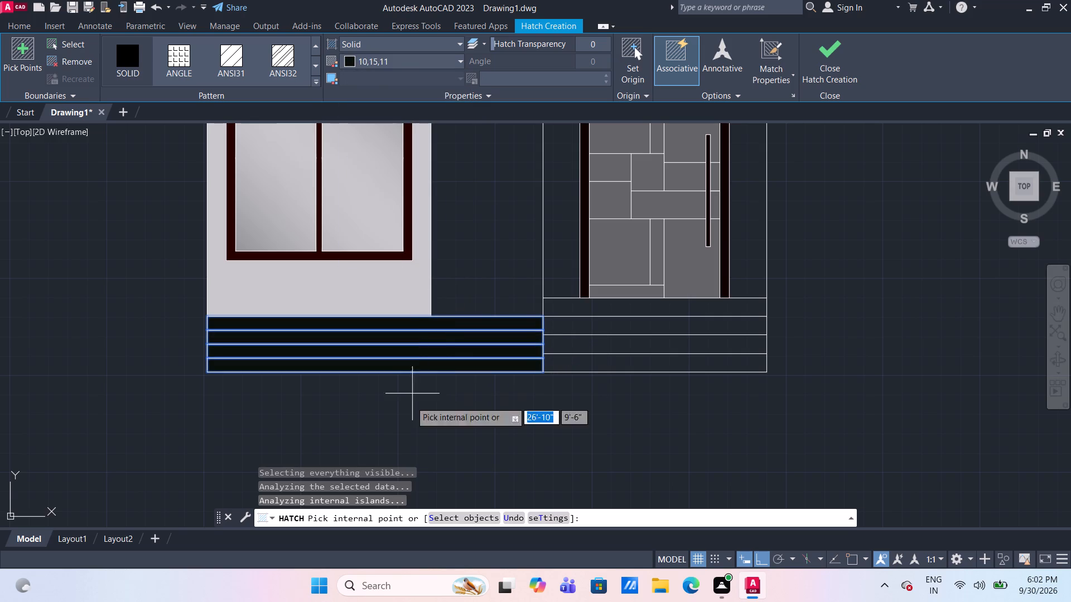
key("Escape")
Fill the three step bands below the entrance door platform with a solid hatch in colour 175,217,170.
scroll(418, 423, "down", 1)
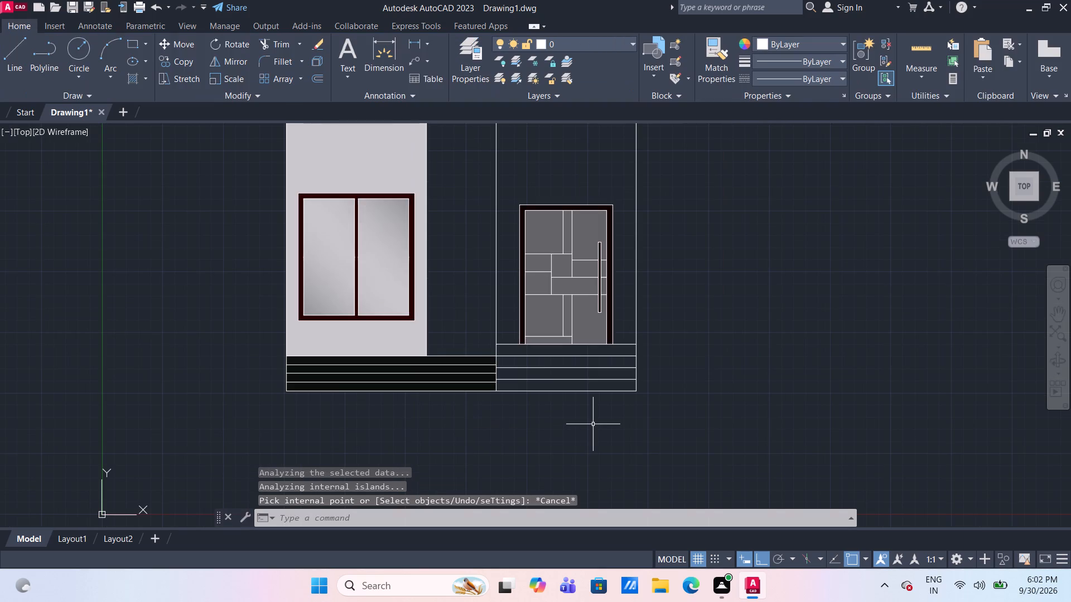
scroll(593, 424, "up", 2)
middle_click_drag(573, 414, 551, 409)
scroll(551, 409, "down", 2)
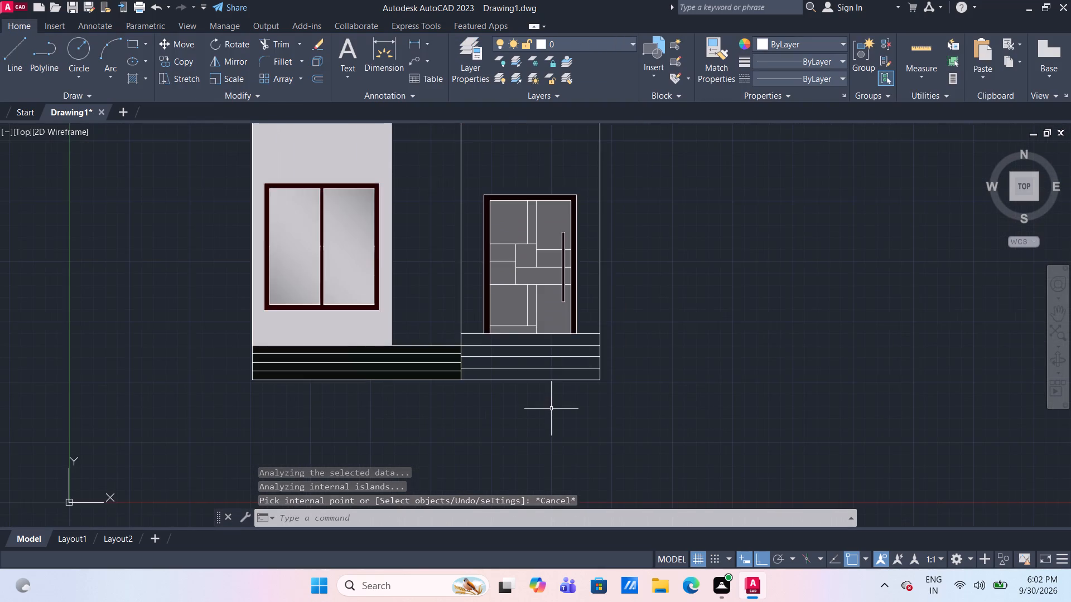
scroll(556, 409, "down", 1)
middle_click_drag(564, 412, 524, 372)
scroll(524, 372, "up", 1)
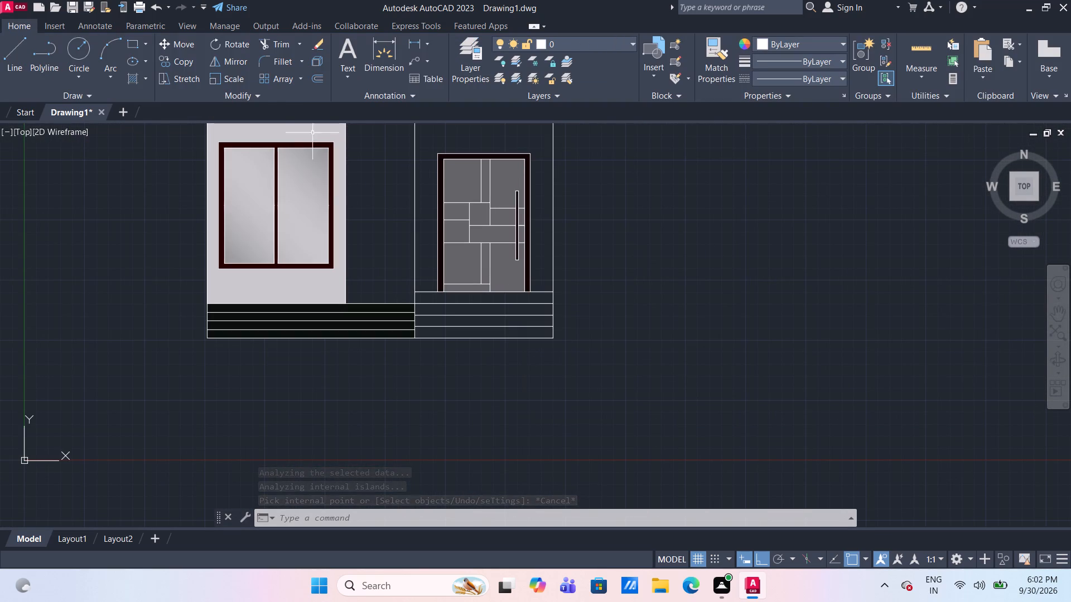
left_click(141, 75)
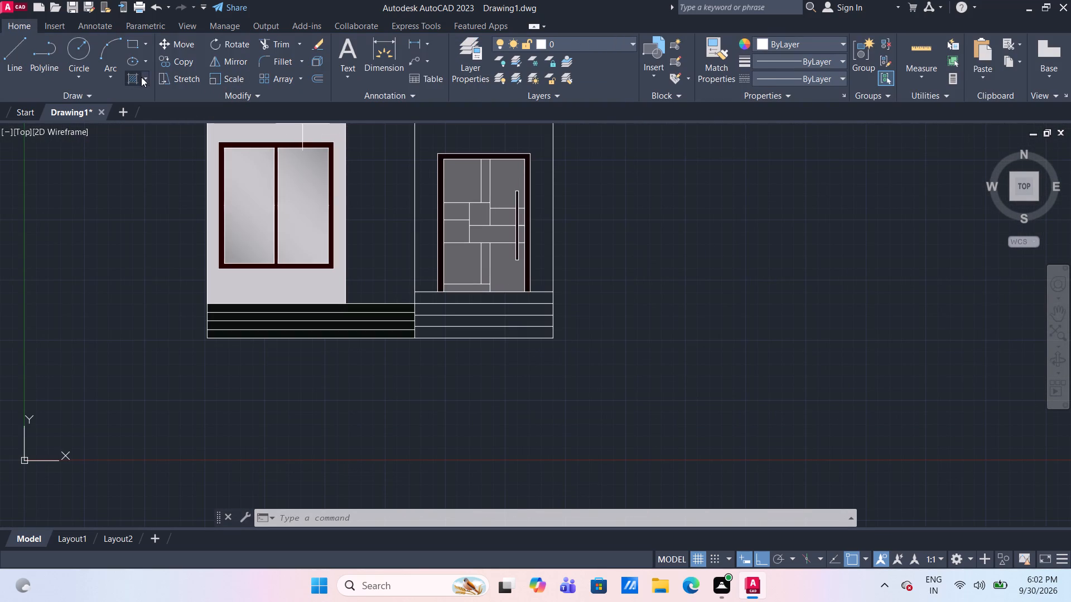
left_click(452, 59)
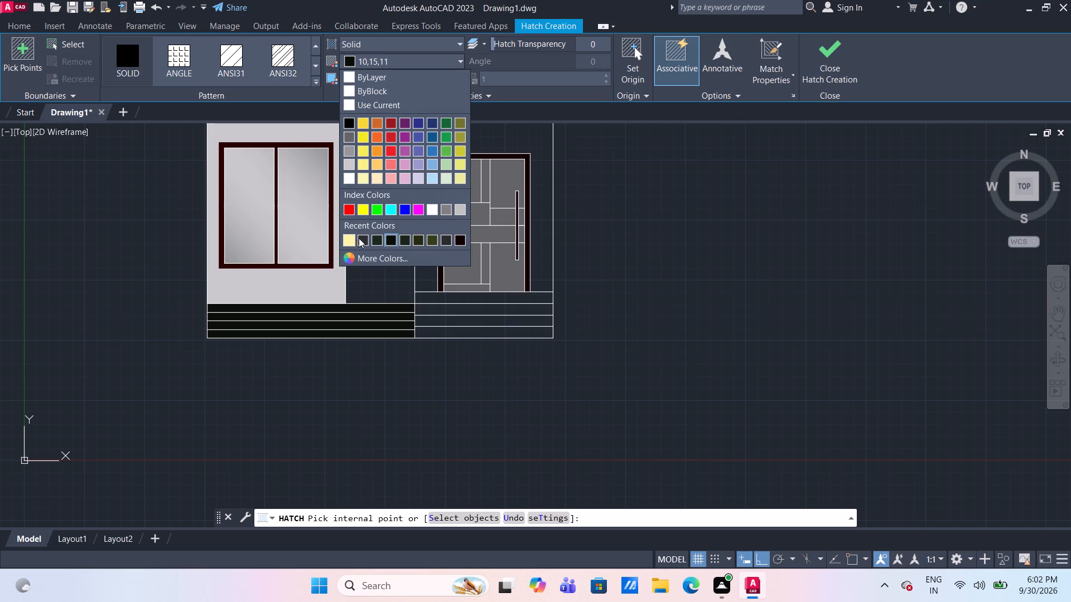
left_click(451, 161)
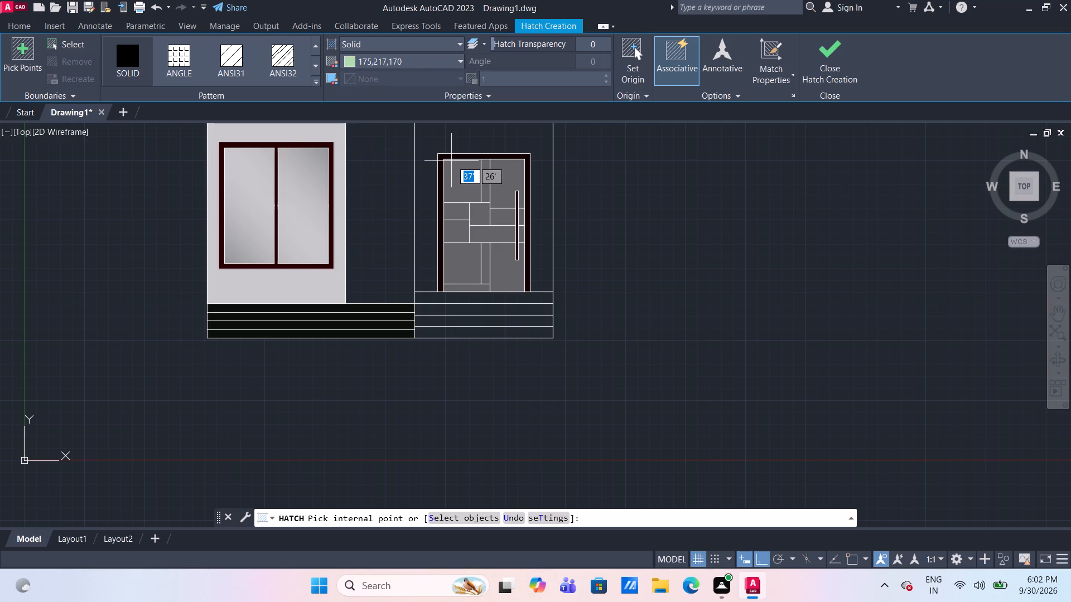
left_click(518, 309)
left_click(519, 321)
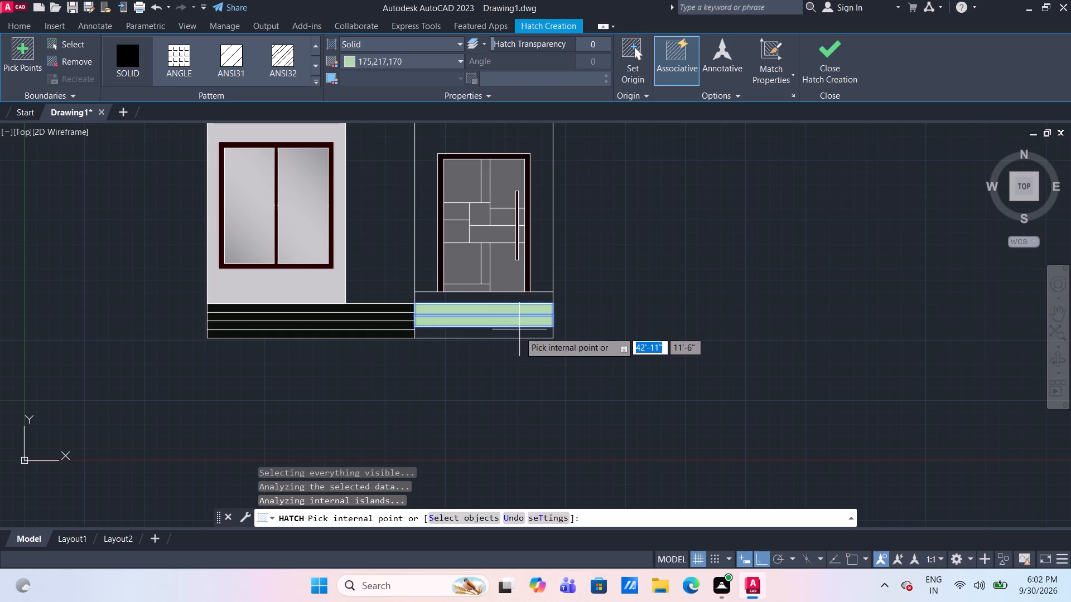
left_click(519, 334)
key("Escape")
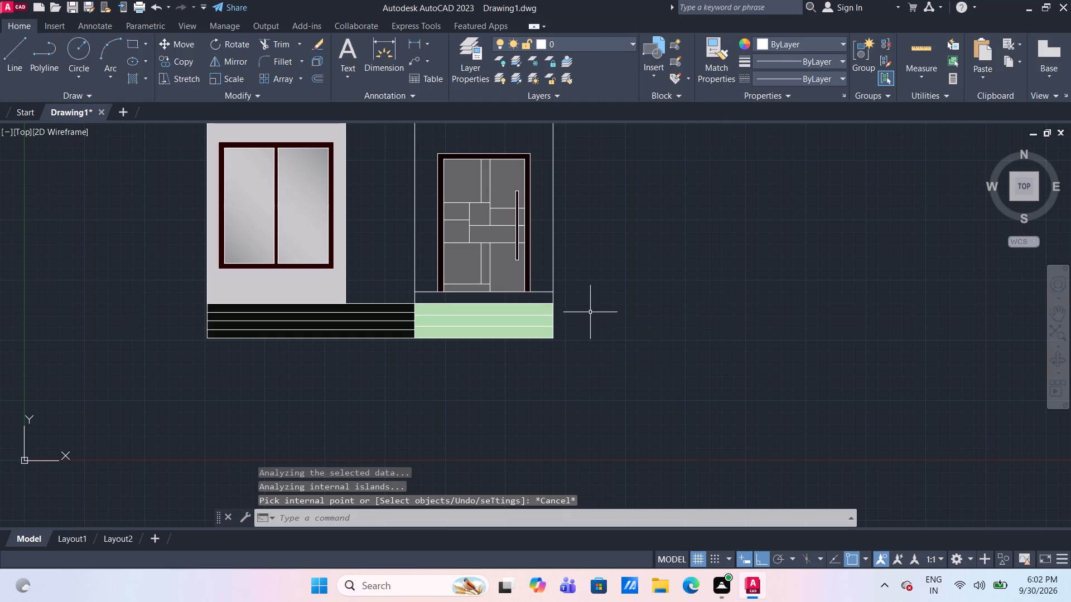
Change the five horizontal lines bounding and dividing the dark base steps to index colour 251.
middle_click_drag(578, 326, 565, 351)
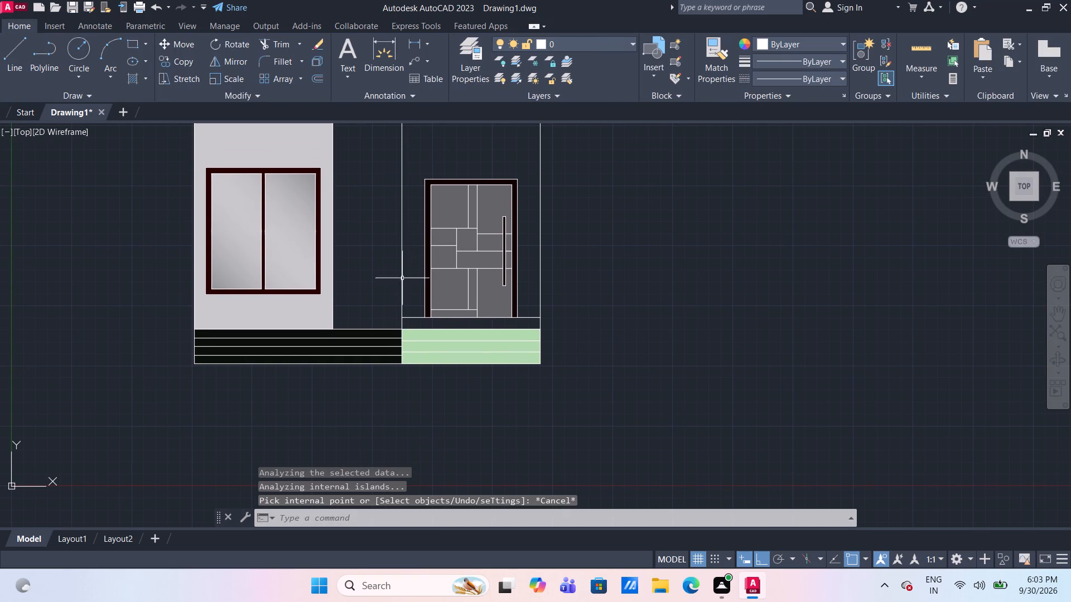
scroll(374, 342, "up", 1)
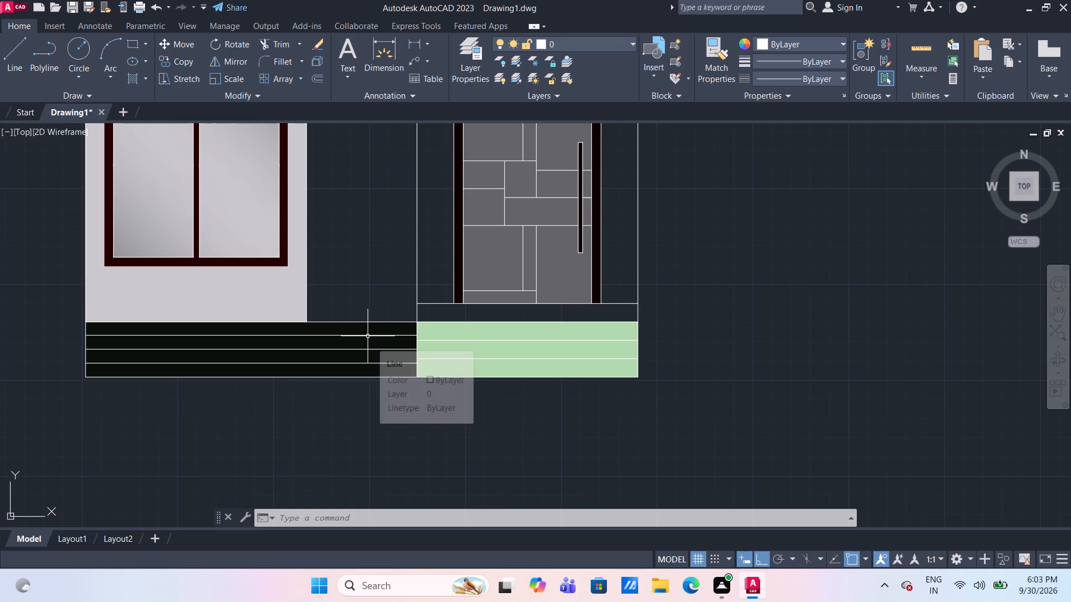
left_click(370, 322)
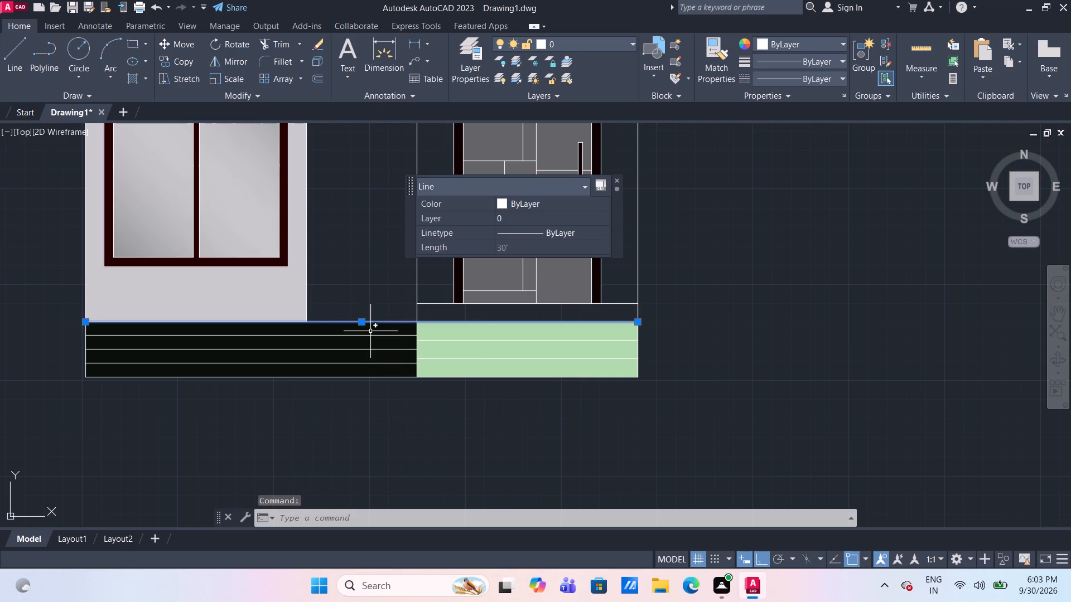
left_click(370, 336)
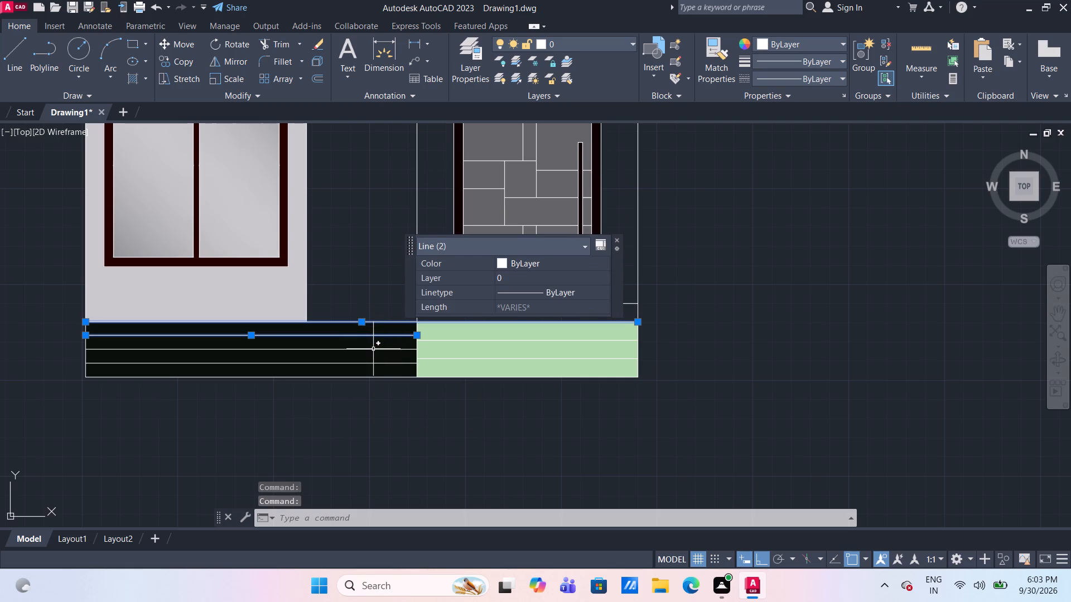
left_click(373, 349)
left_click(374, 364)
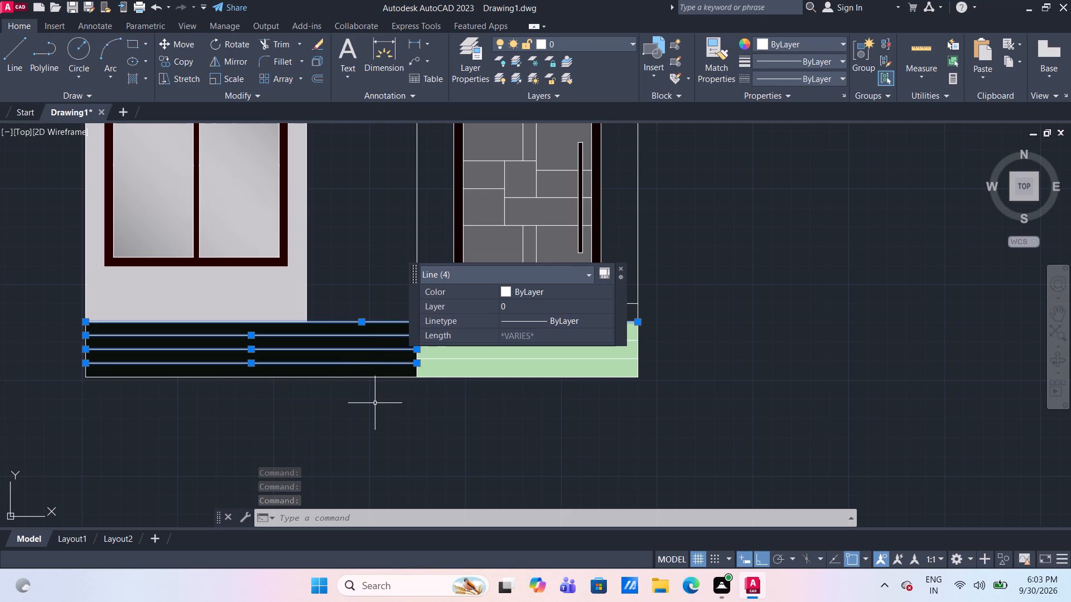
left_click(358, 378)
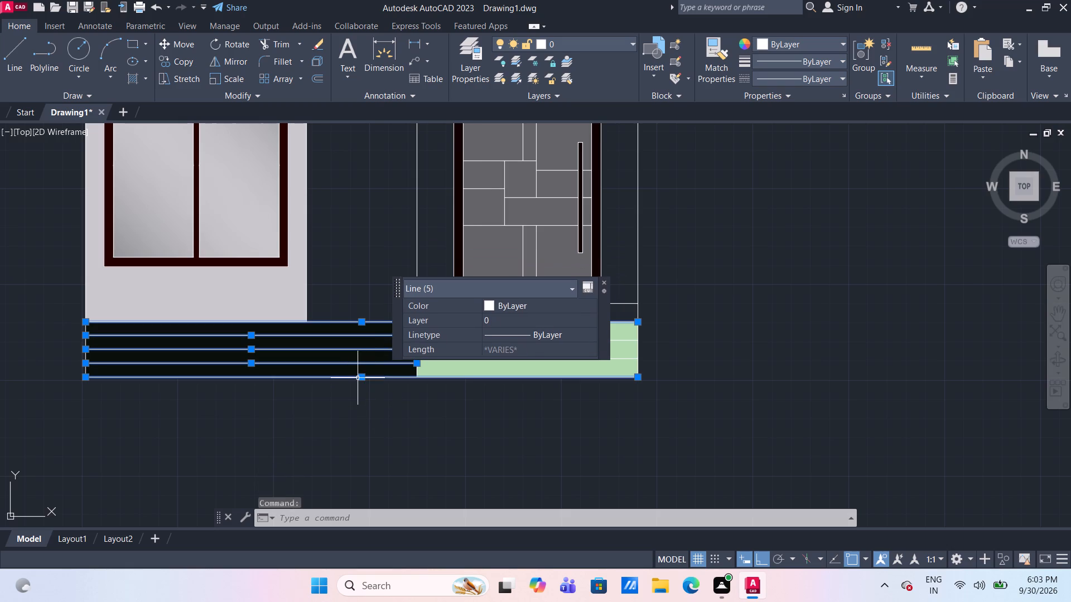
left_click(486, 305)
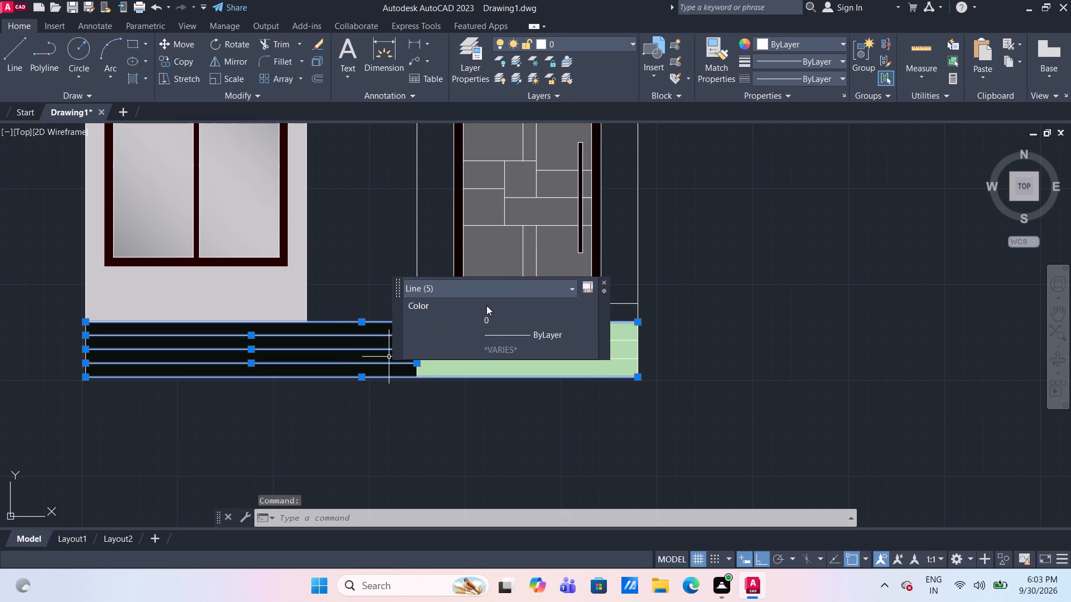
left_click(486, 305)
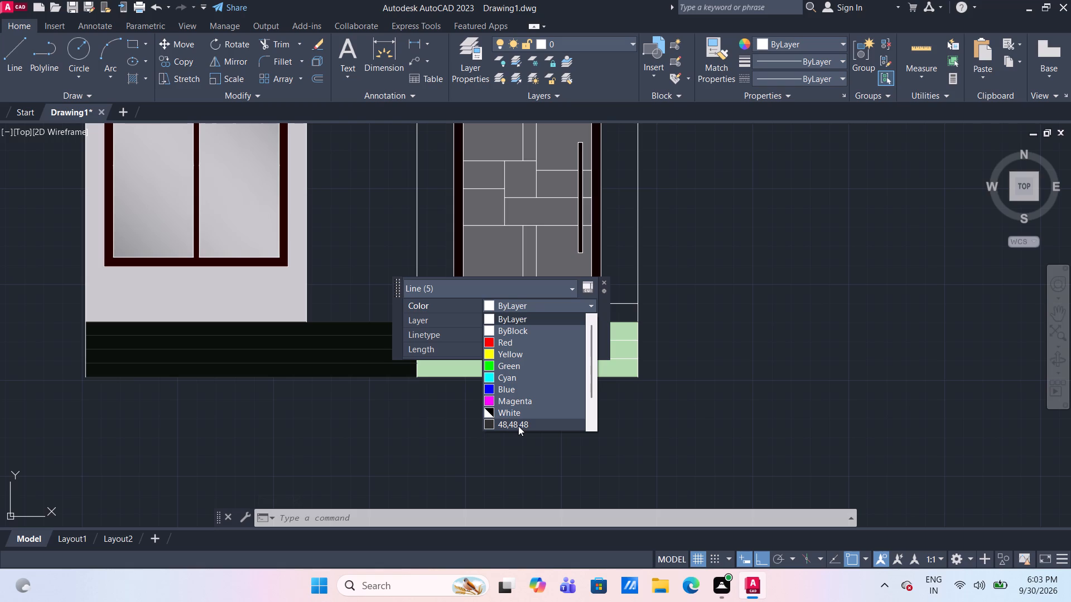
scroll(518, 424, "down", 5)
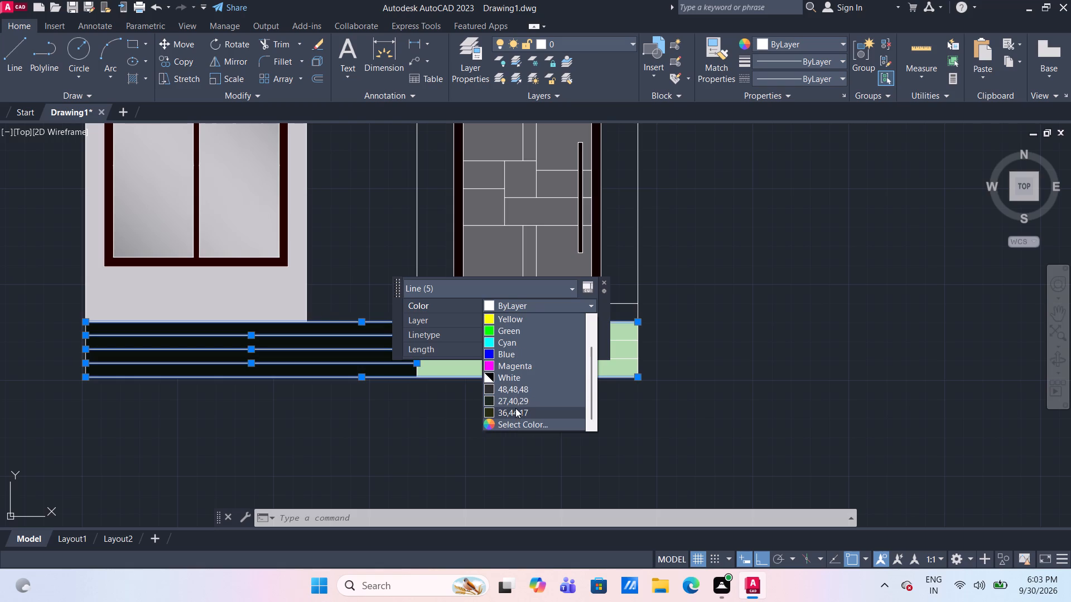
left_click(519, 425)
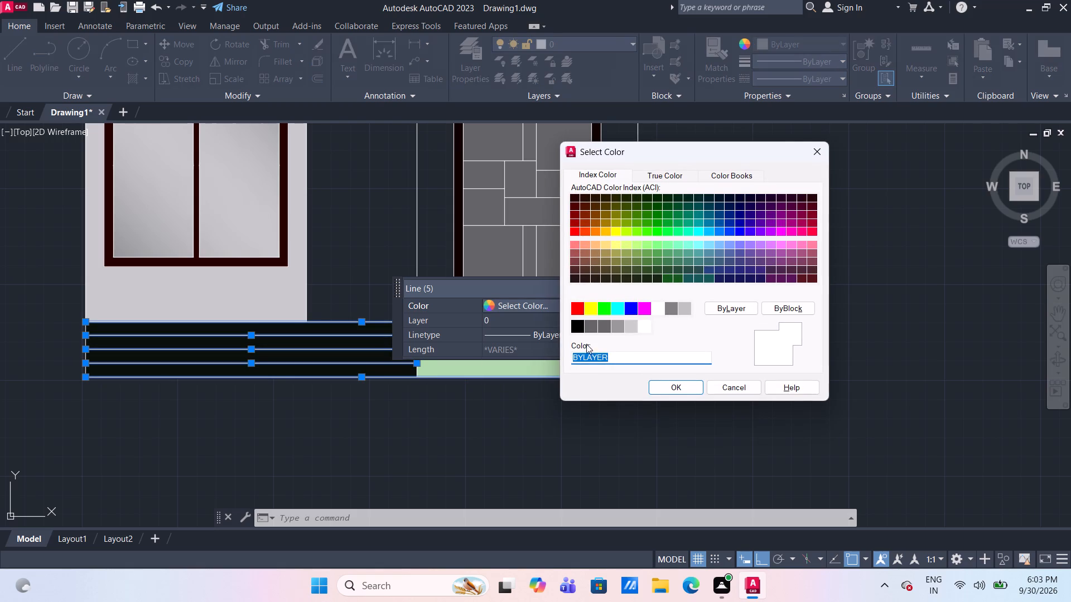
left_click(591, 324)
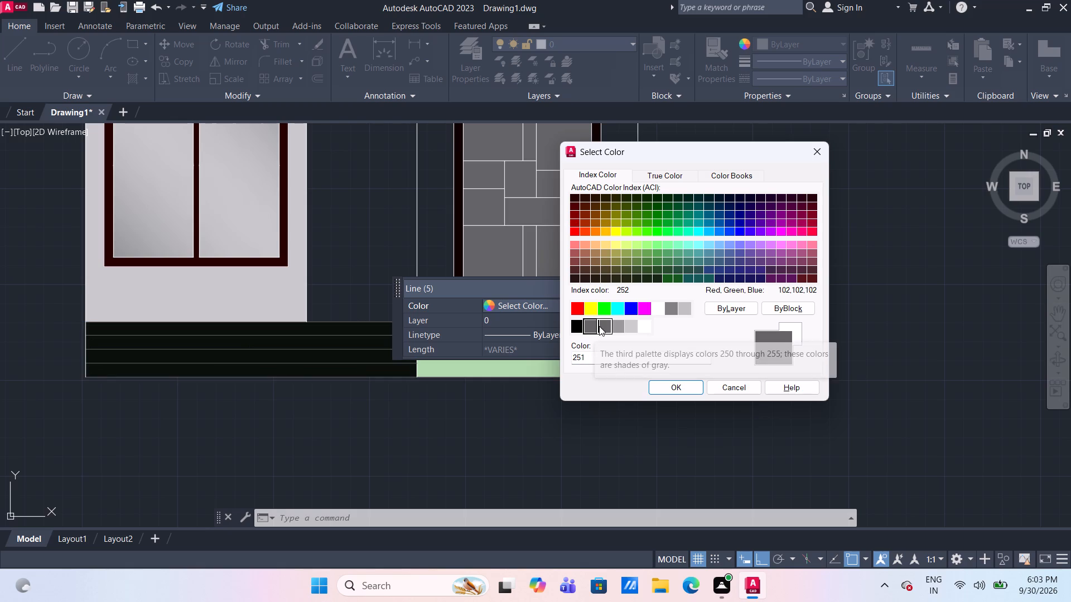
left_click(603, 326)
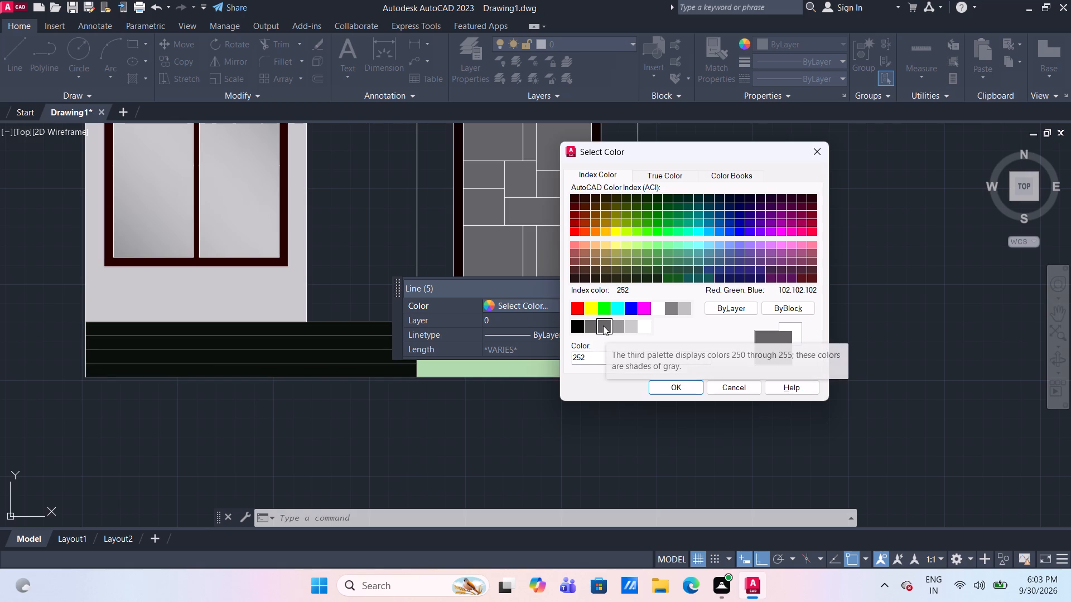
left_click(591, 328)
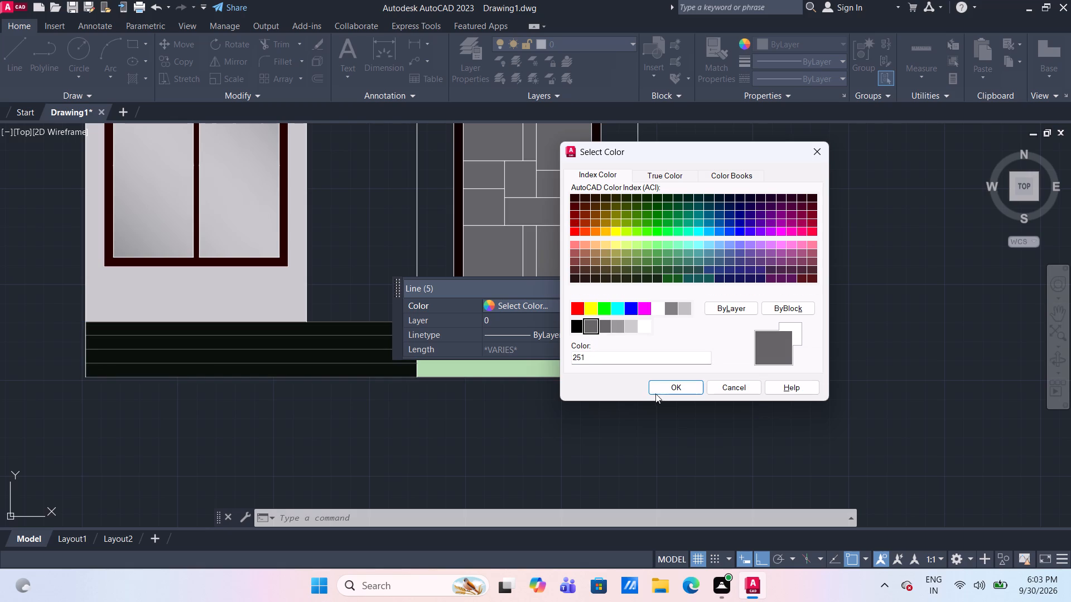
left_click(662, 389)
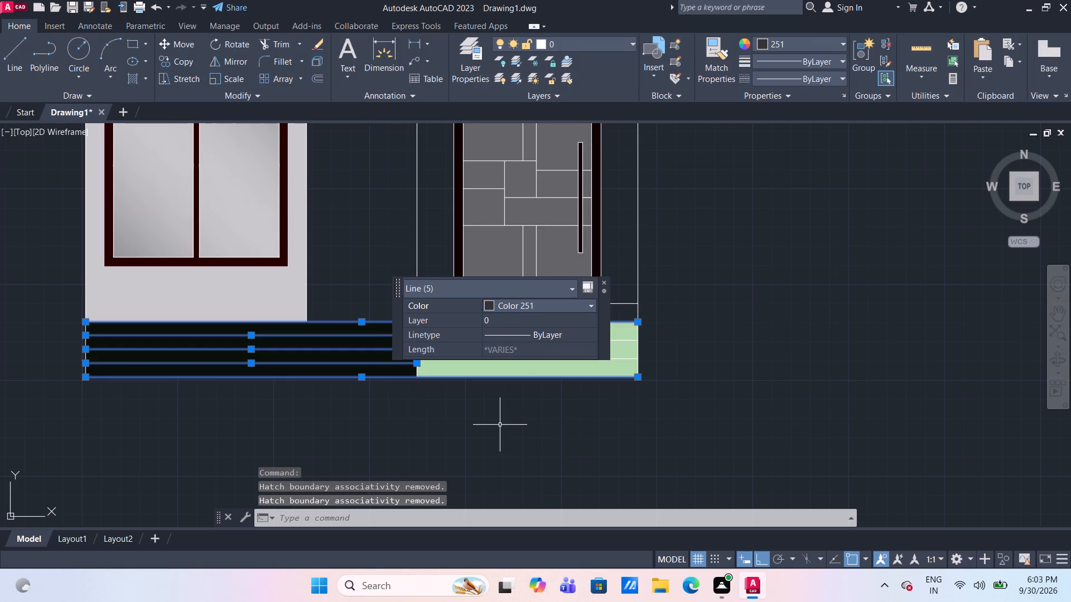
key("Escape")
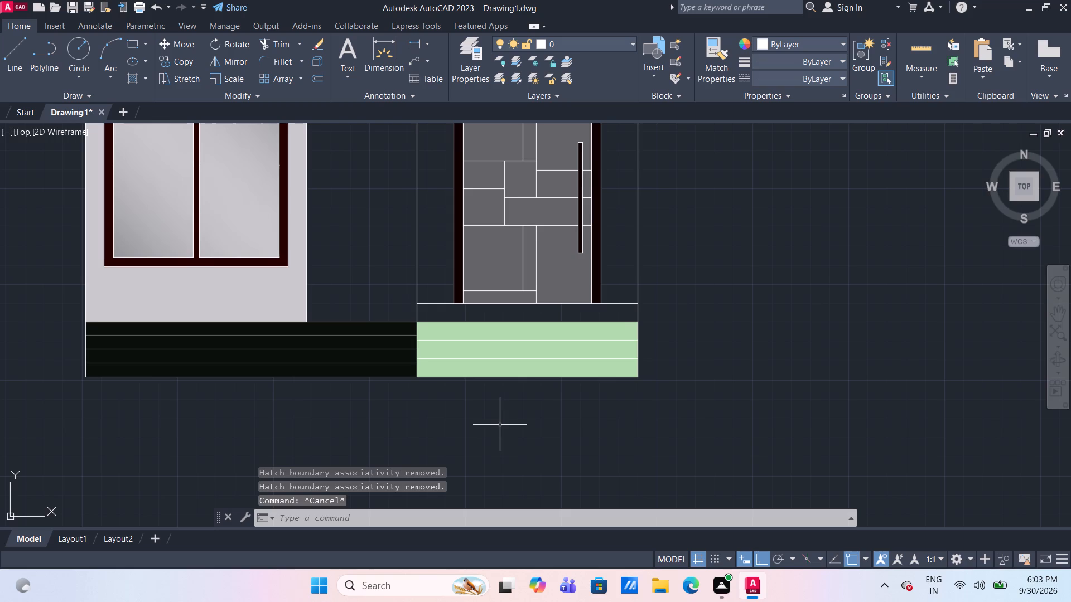
Fill the platform band directly below the entrance door with a solid hatch in true colour 187,201,135.
middle_click_drag(508, 425, 517, 423)
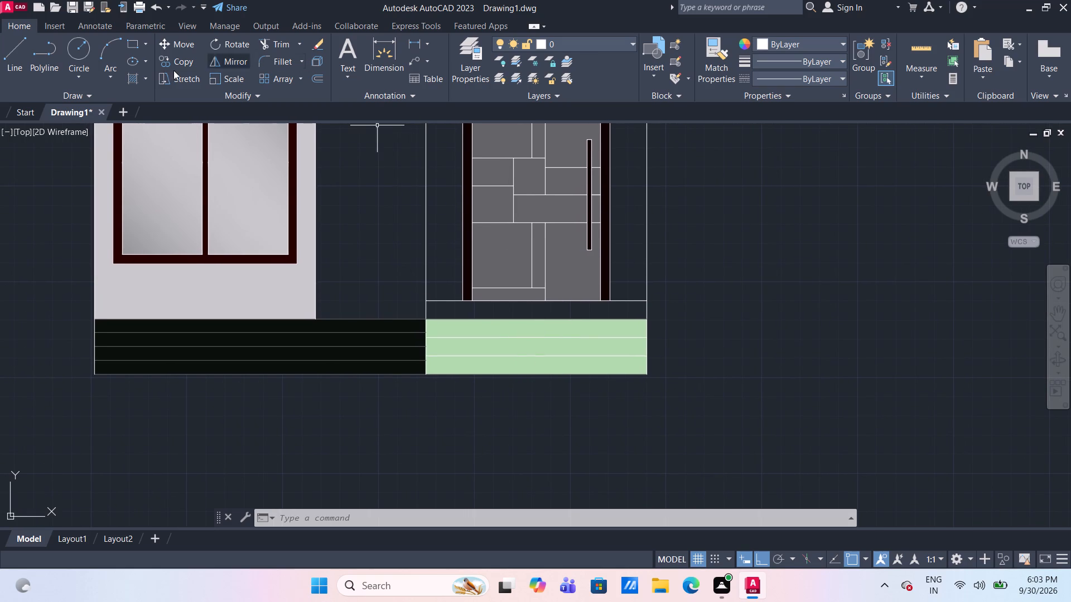
left_click(134, 79)
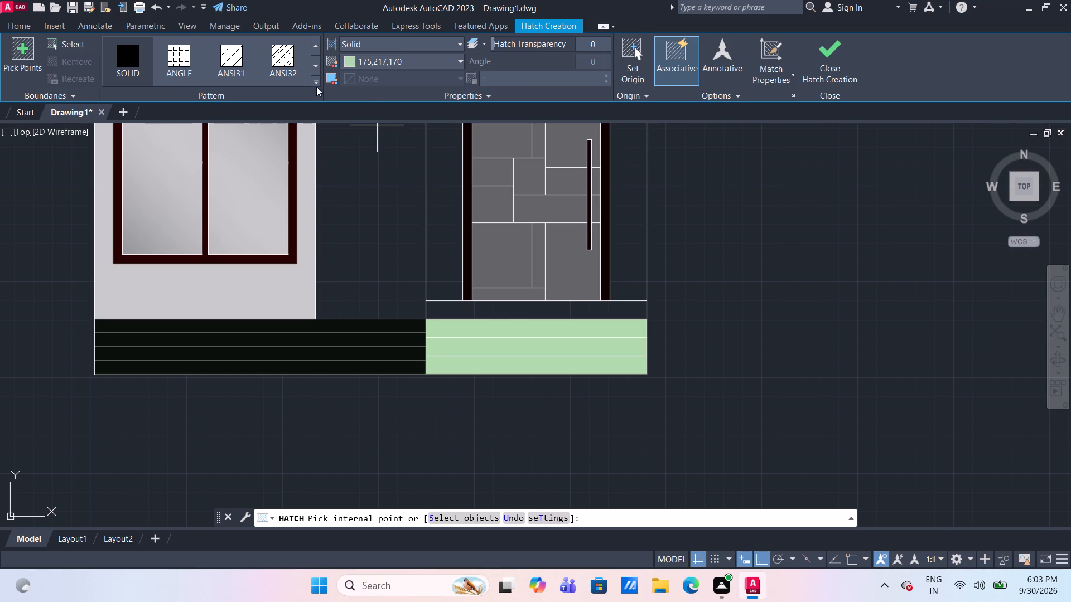
left_click(407, 62)
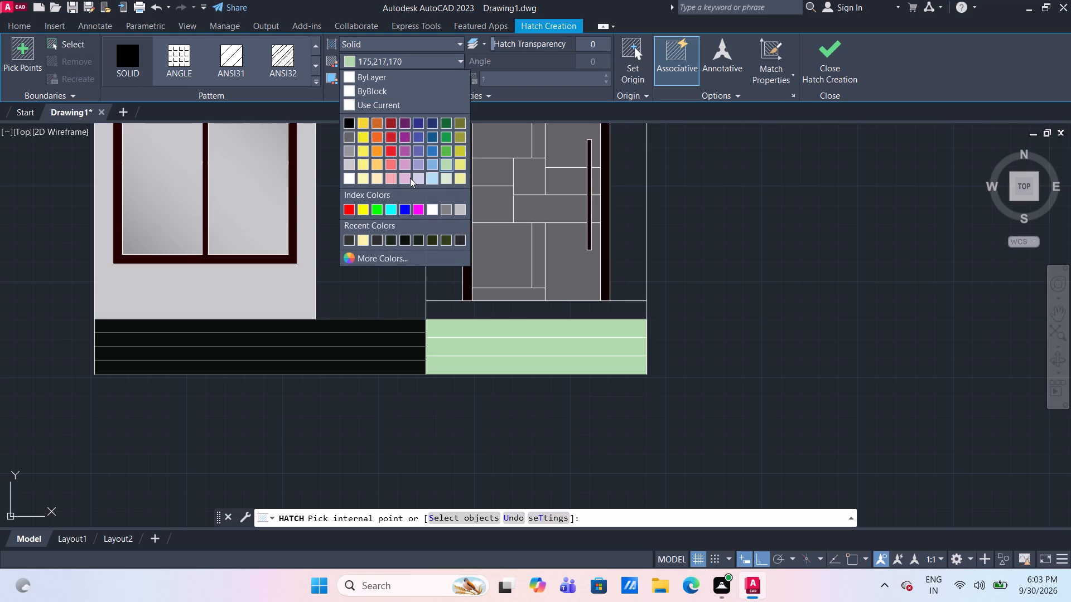
left_click(379, 258)
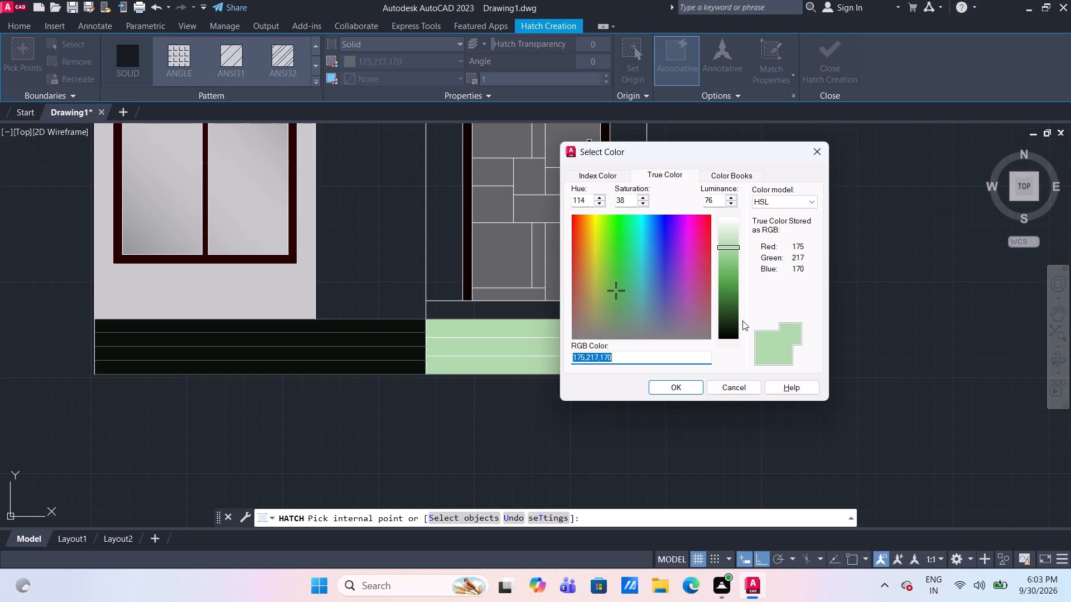
left_click(730, 256)
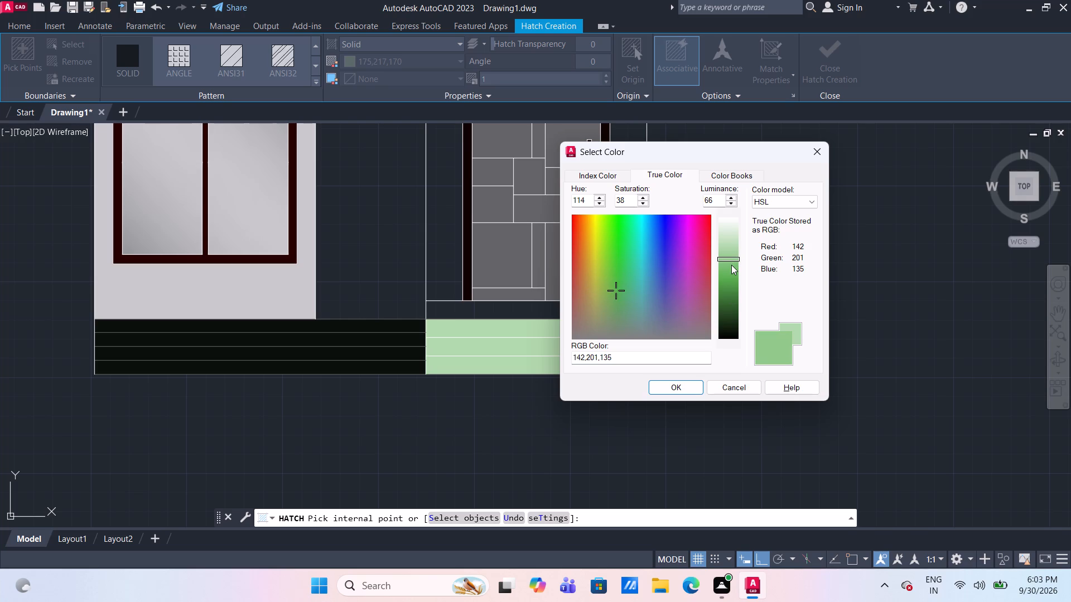
left_click(600, 291)
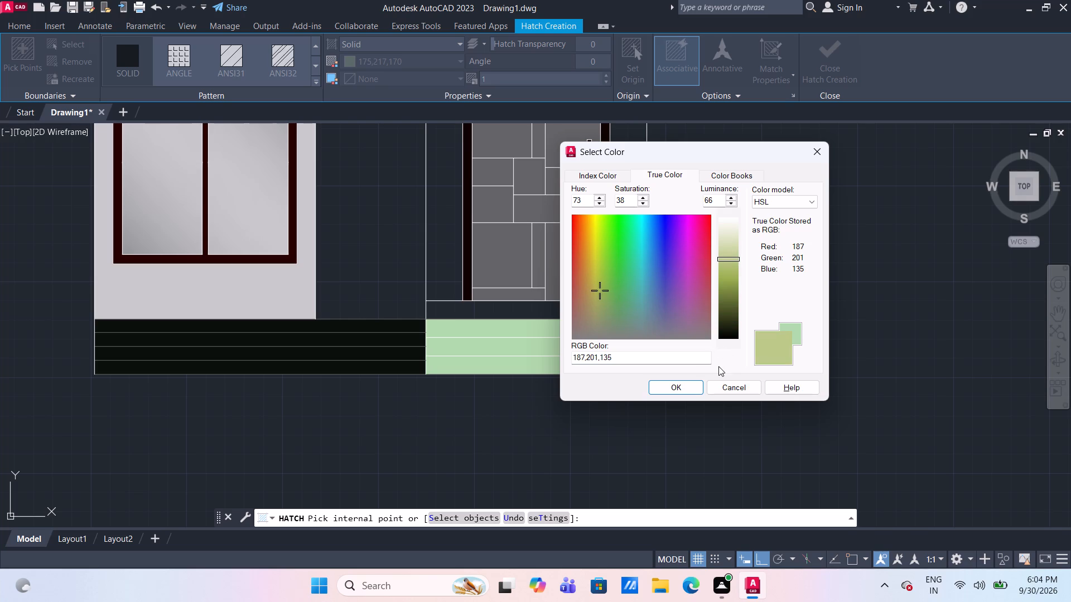
left_click(684, 389)
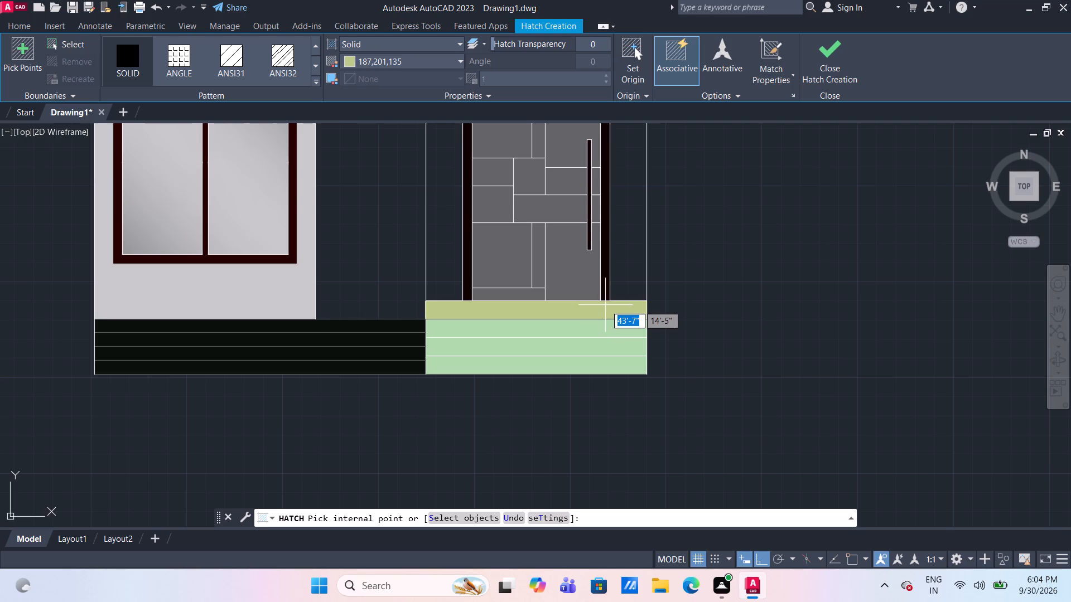
left_click(605, 305)
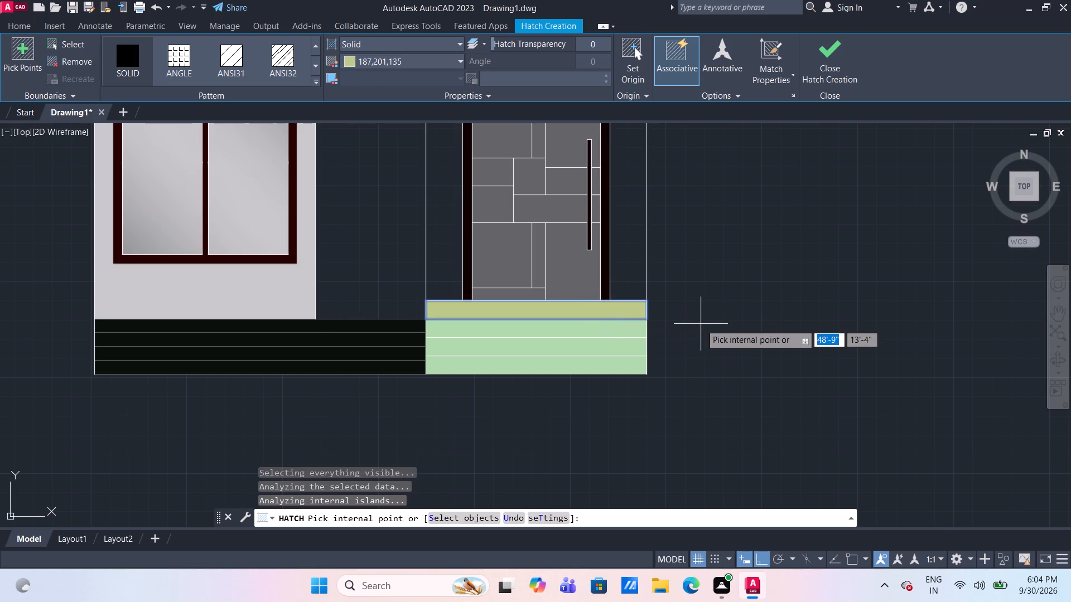
key("Escape")
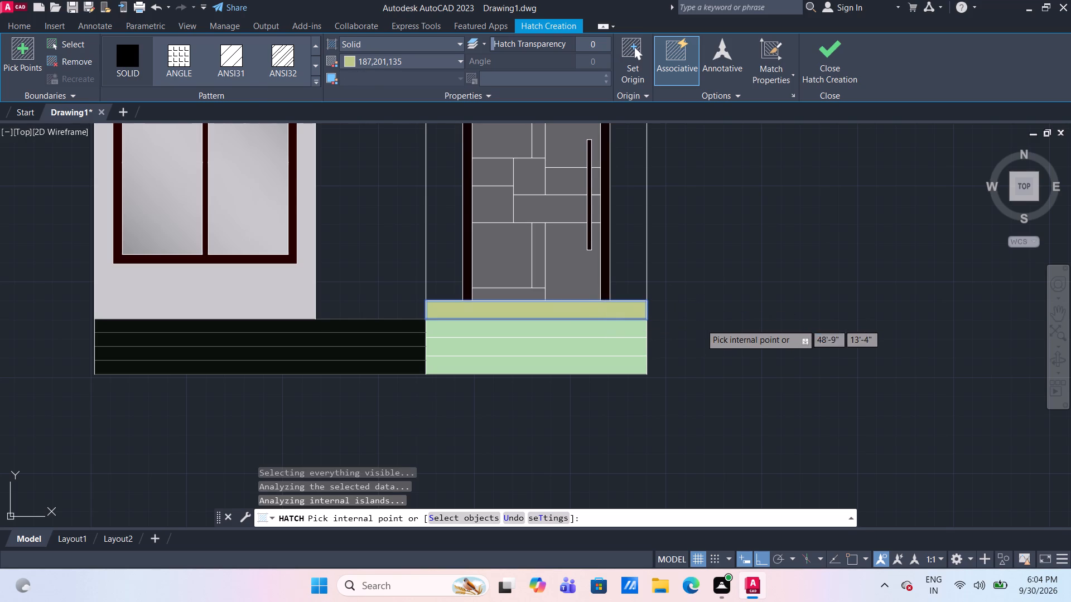
Delete the pale yellow solid hatches from the upper wall and roof band and from the strips flanking the upper glass opening.
scroll(699, 324, "down", 1)
middle_click_drag(725, 251, 664, 324)
scroll(663, 325, "down", 1)
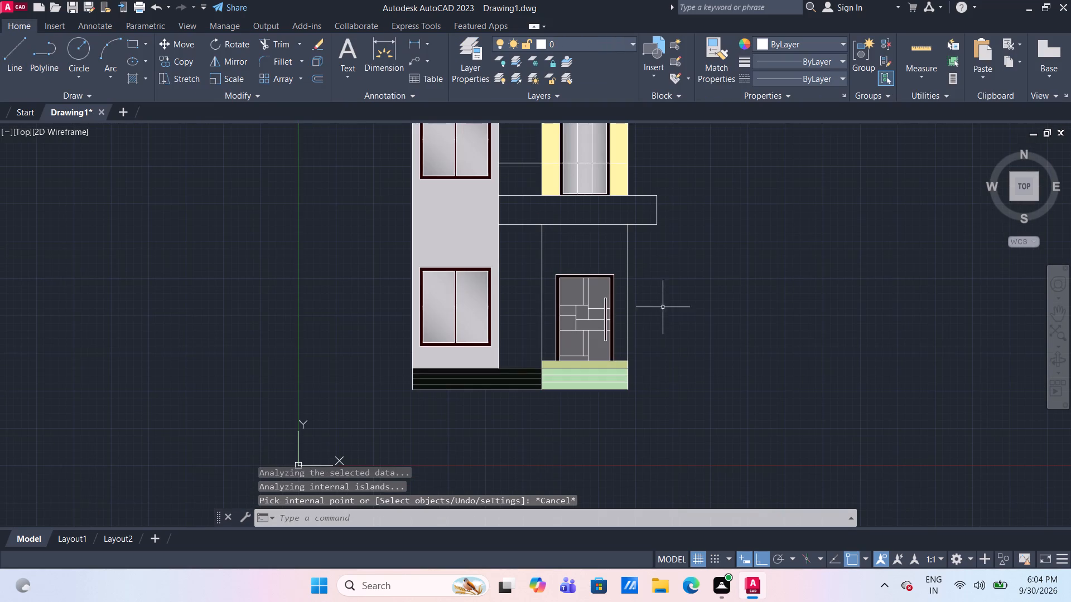
middle_click_drag(653, 271, 620, 311)
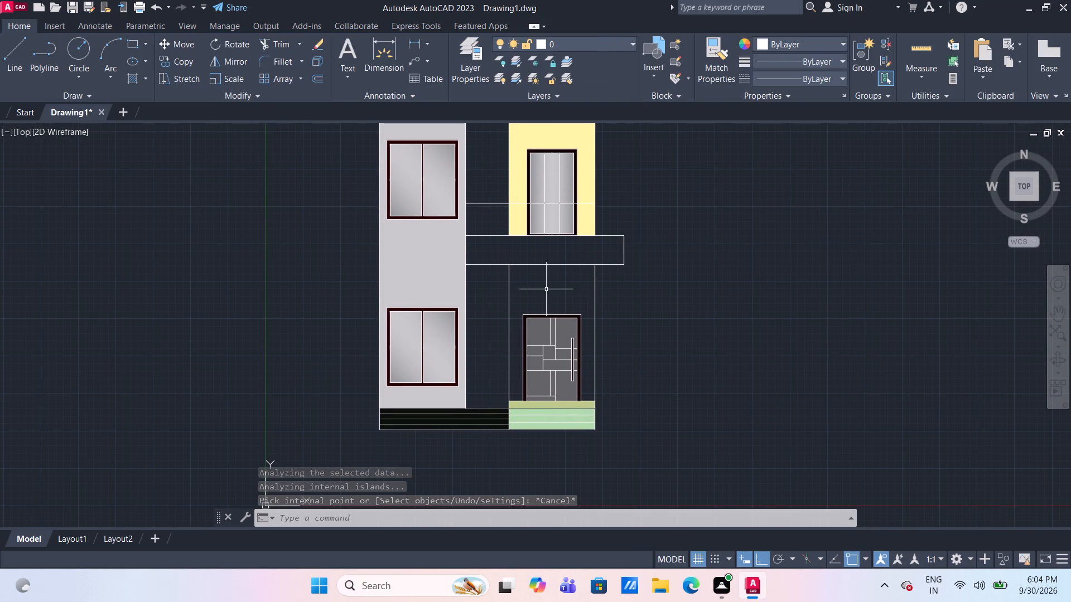
middle_click_drag(546, 289, 513, 320)
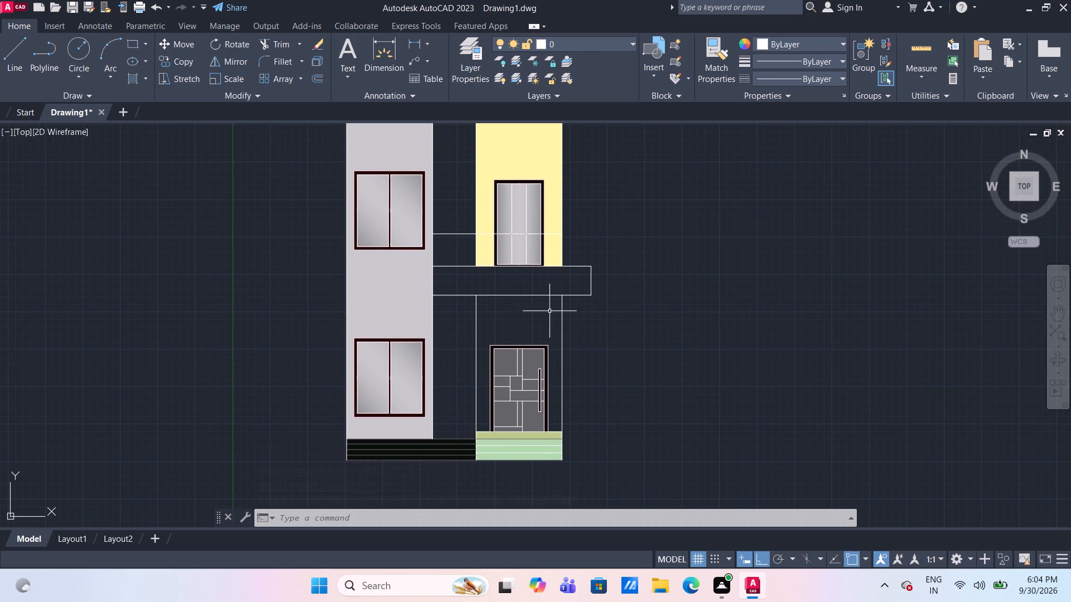
middle_click_drag(544, 153, 490, 238)
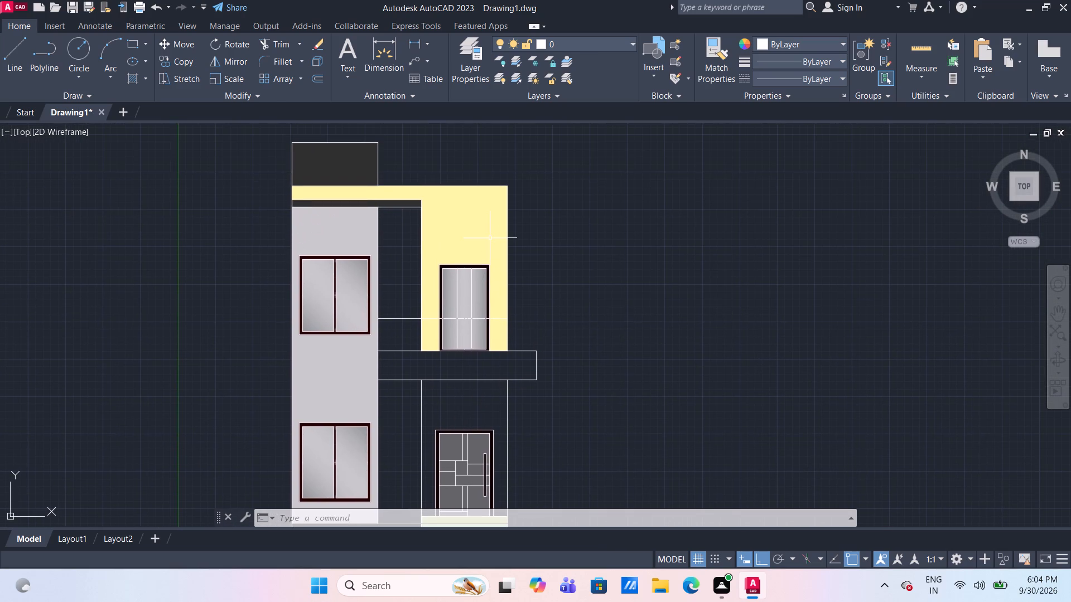
key("Escape")
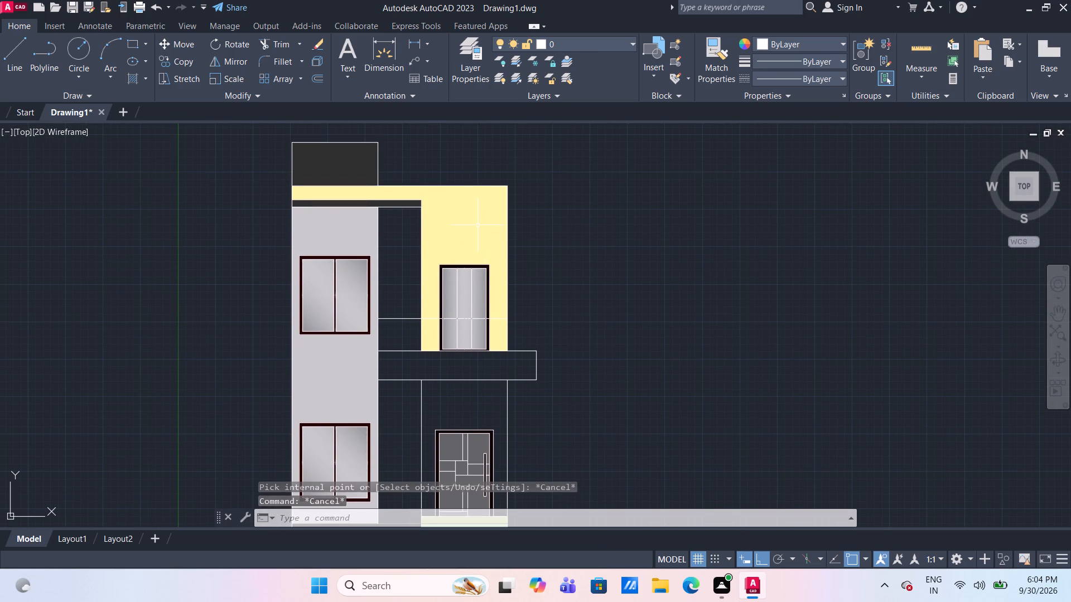
left_click(477, 225)
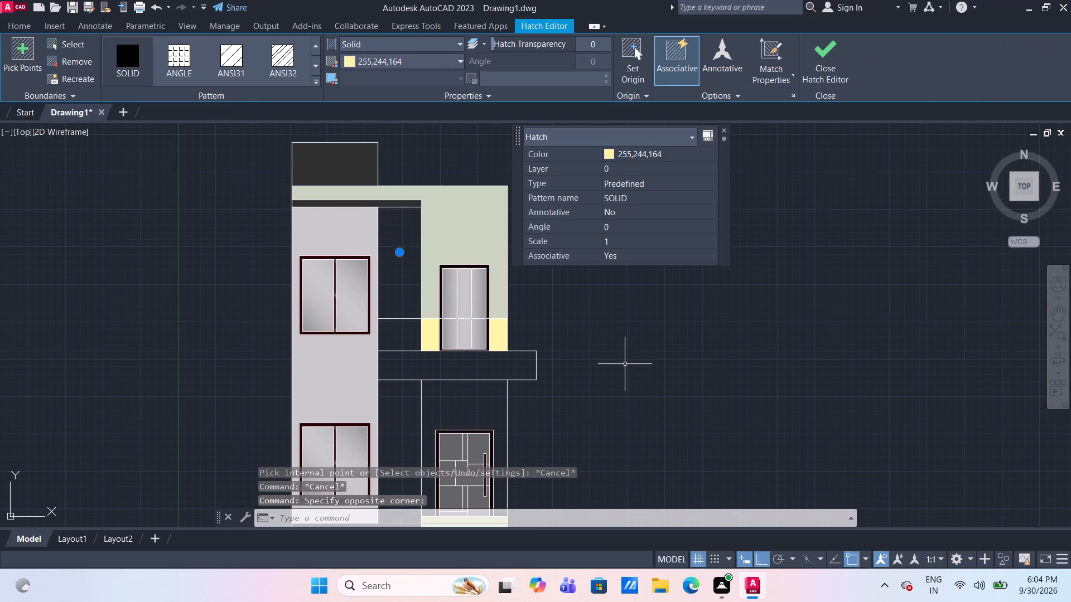
key("Delete")
left_click(497, 336)
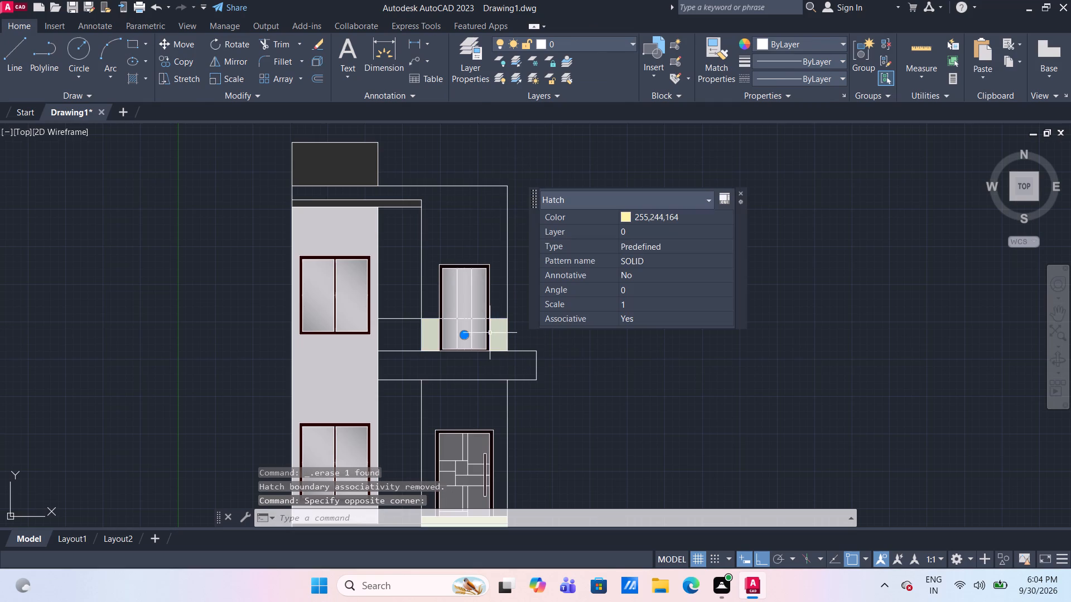
key("Delete")
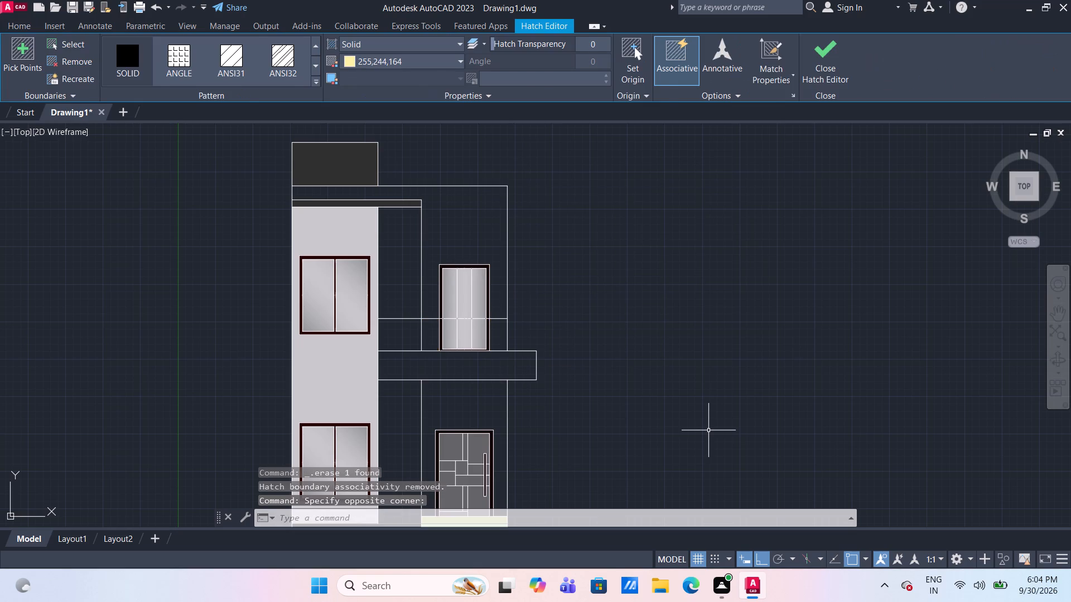
Fill the upper wall with its roof band and the two strips flanking the glass opening with solid colour 187,201,135.
middle_click_drag(715, 417, 772, 372)
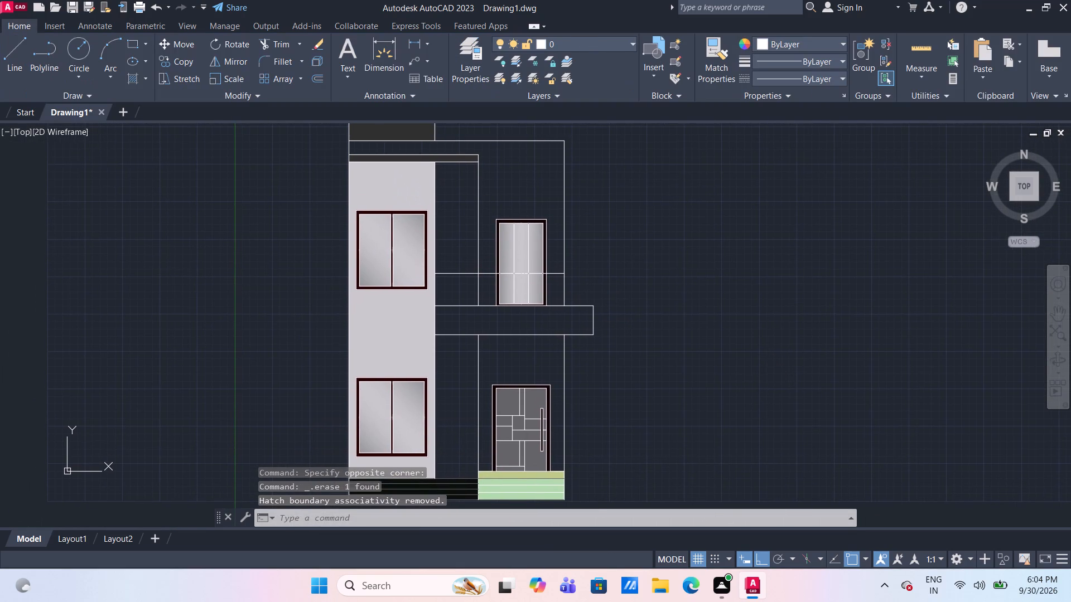
left_click(132, 79)
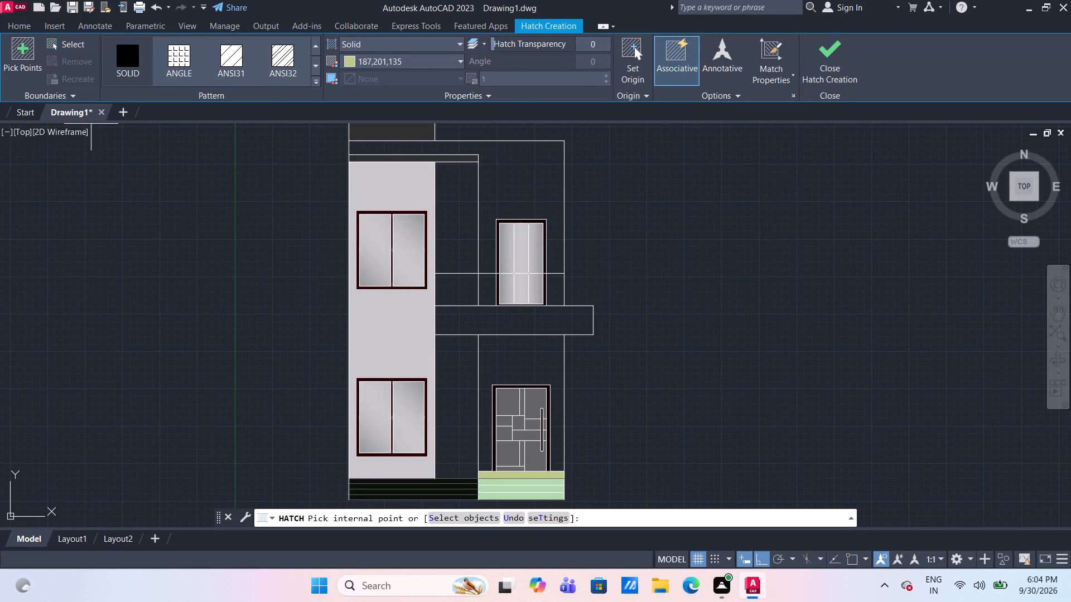
left_click(525, 187)
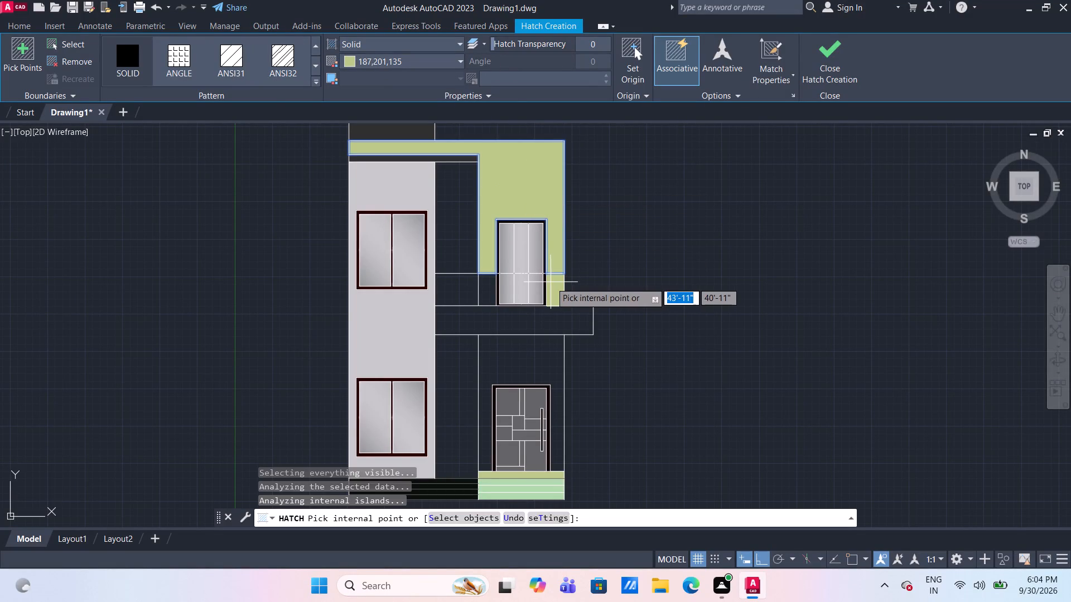
left_click(551, 282)
left_click(485, 289)
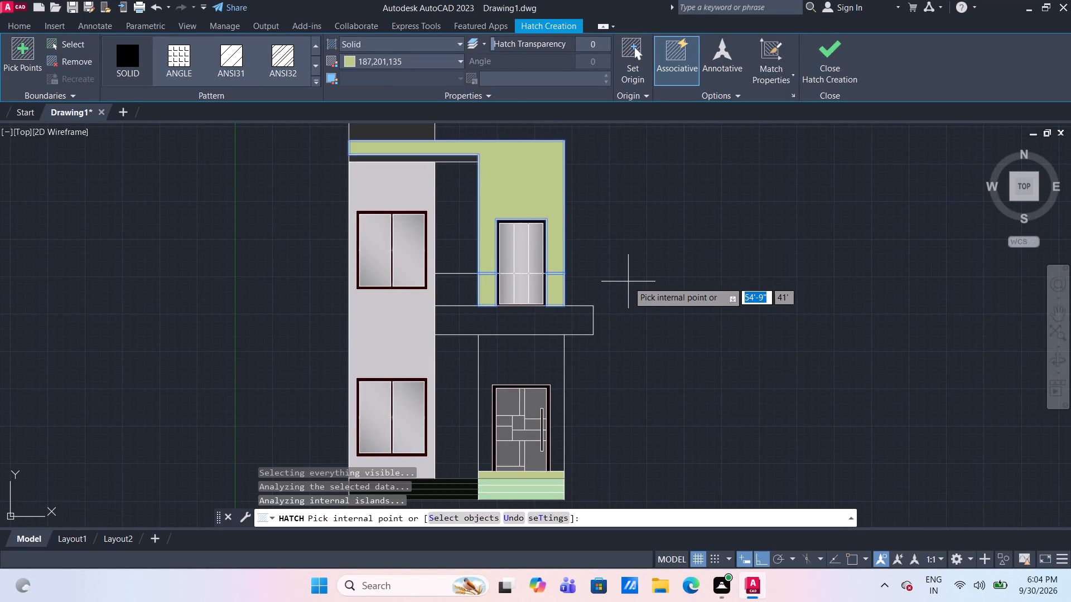
key("Return")
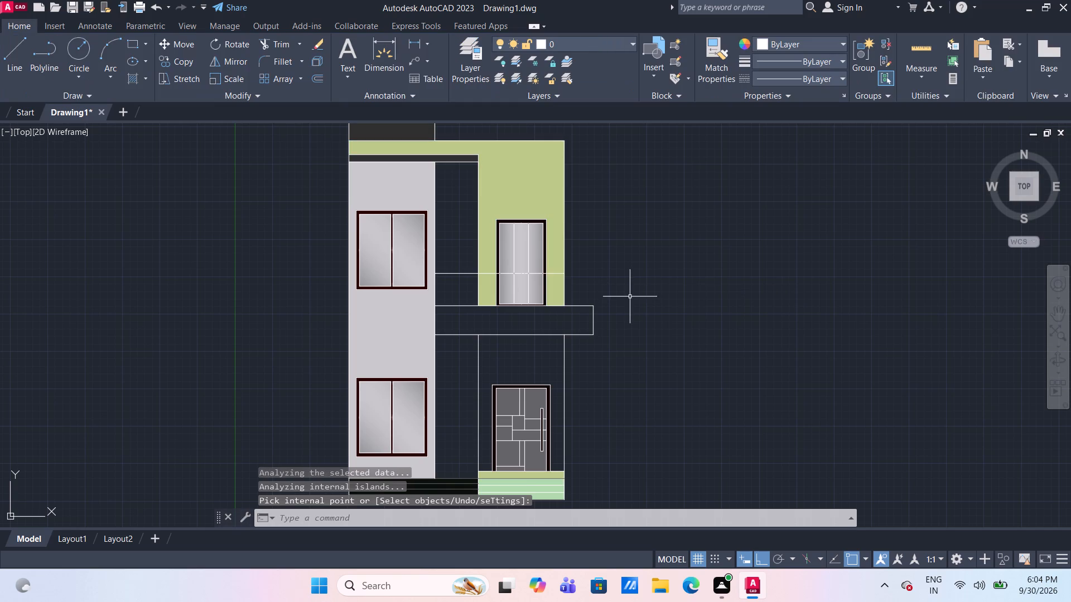
Examine the recoloured elevation, from the roof and upper wall down to the entrance door and base steps.
middle_click_drag(638, 297, 635, 280)
middle_click_drag(639, 356, 641, 349)
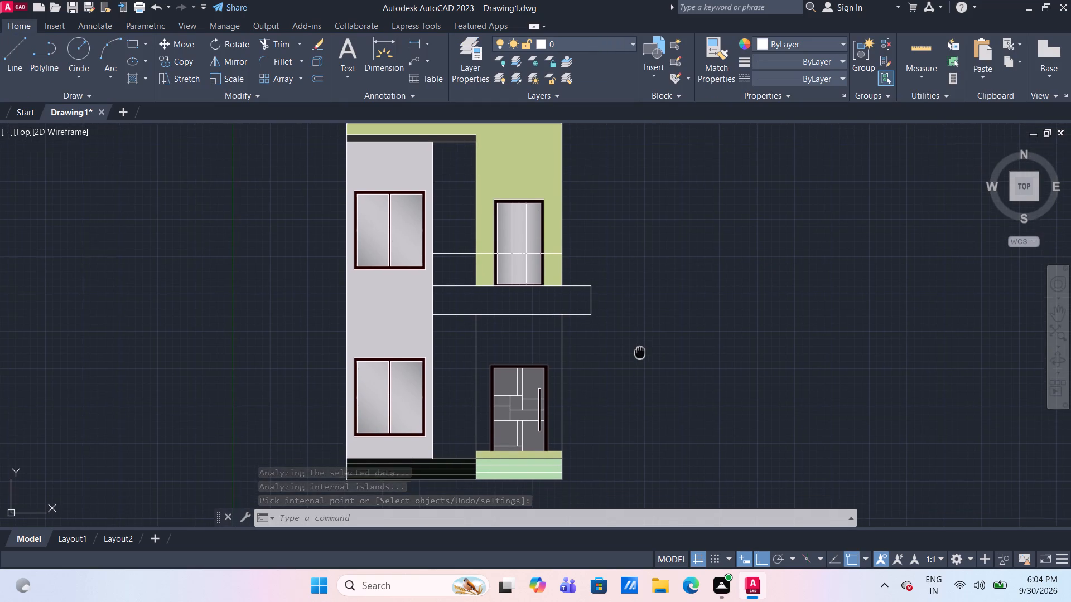
middle_click_drag(641, 349, 648, 342)
scroll(648, 342, "down", 2)
middle_click(648, 342)
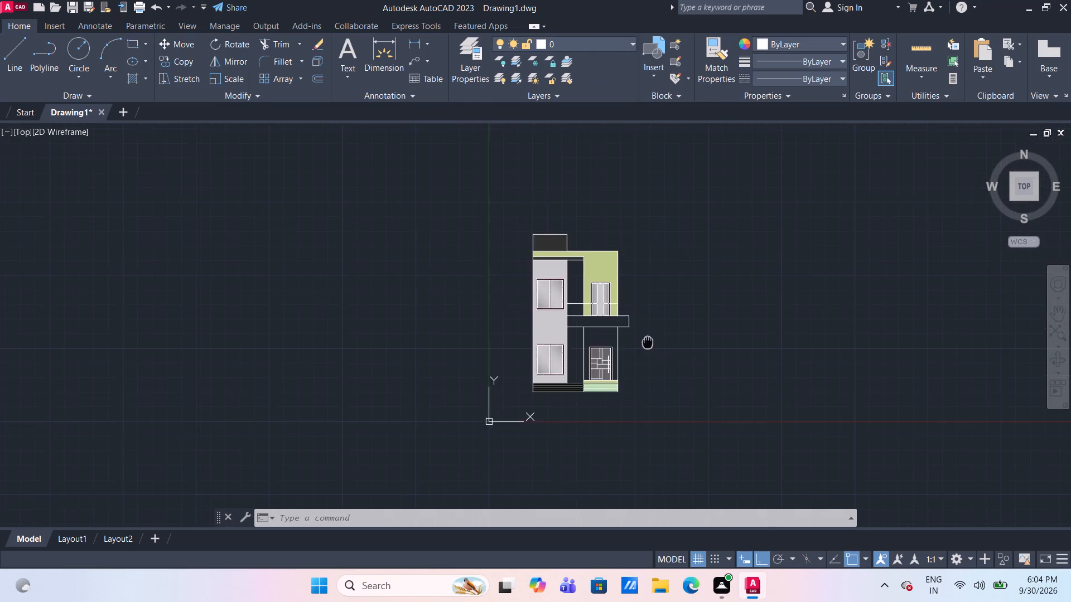
scroll(648, 342, "up", 2)
middle_click_drag(640, 372, 653, 358)
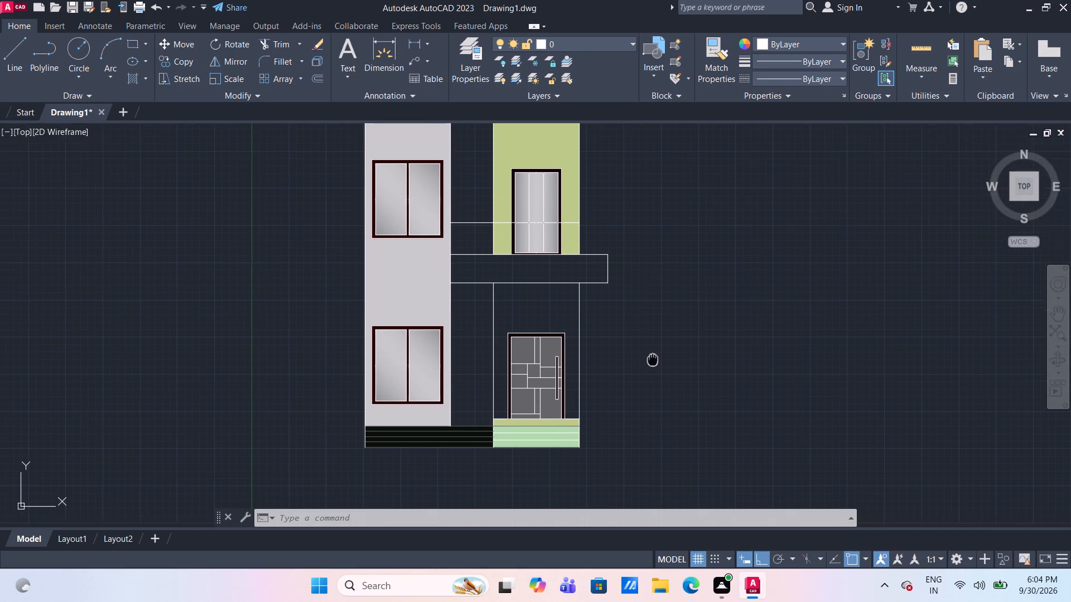
middle_click_drag(653, 358, 655, 346)
scroll(577, 403, "up", 1)
middle_click_drag(588, 401, 602, 372)
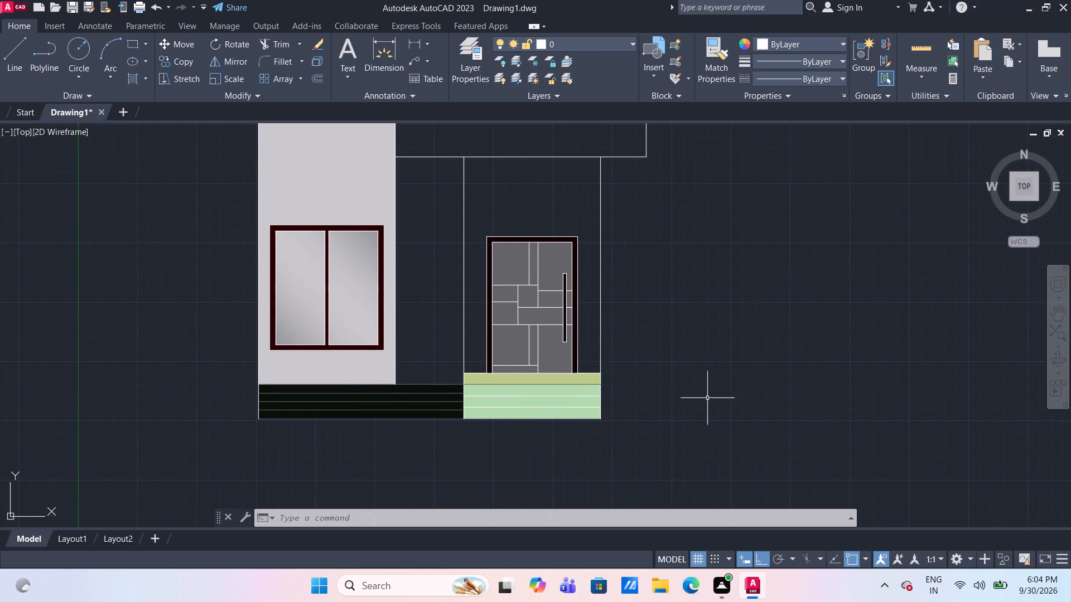
scroll(667, 298, "down", 1)
middle_click_drag(659, 263, 669, 302)
middle_click_drag(673, 278, 682, 213)
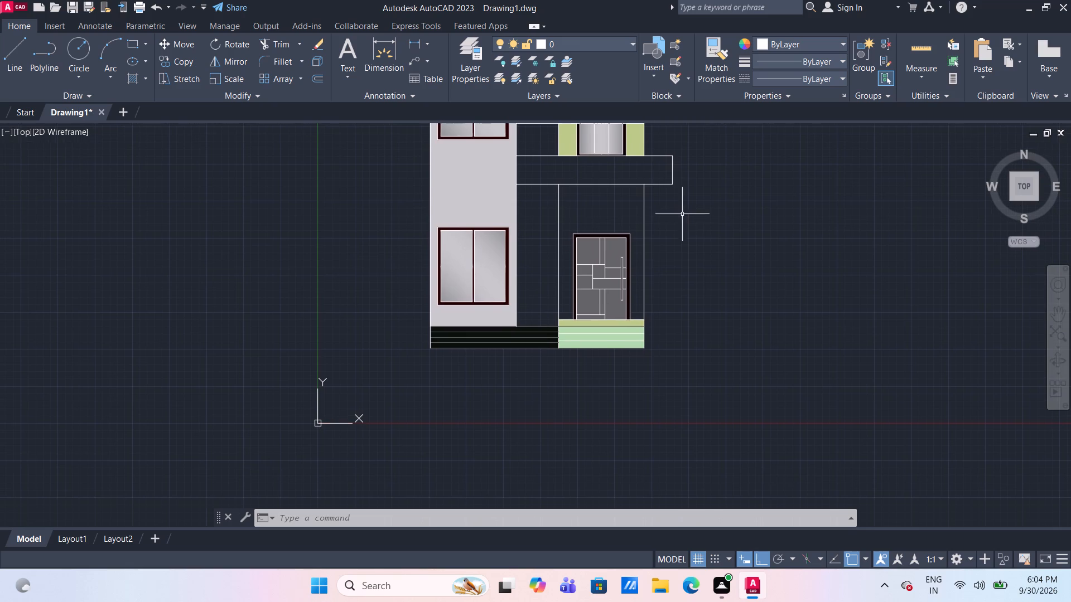
scroll(751, 238, "up", 1)
middle_click_drag(752, 240, 749, 305)
scroll(749, 305, "down", 2)
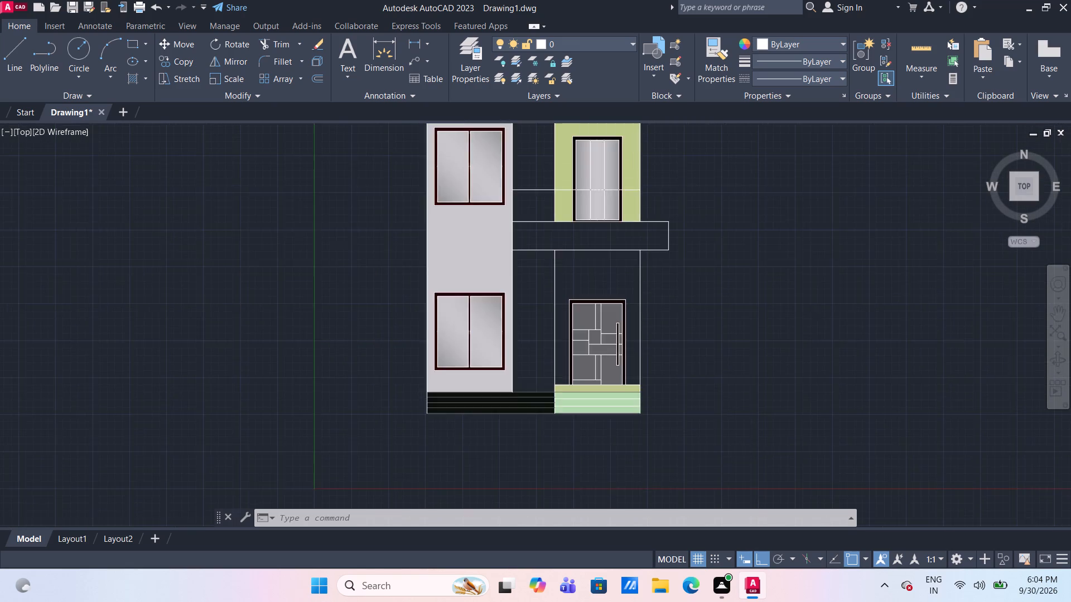
middle_click_drag(753, 215, 735, 283)
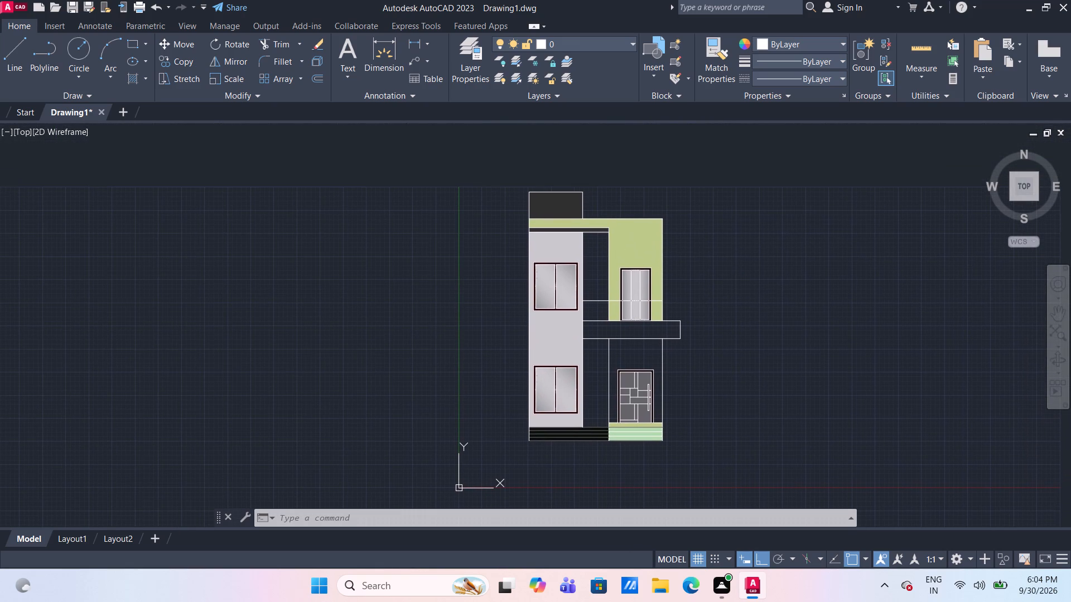
scroll(721, 216, "down", 1)
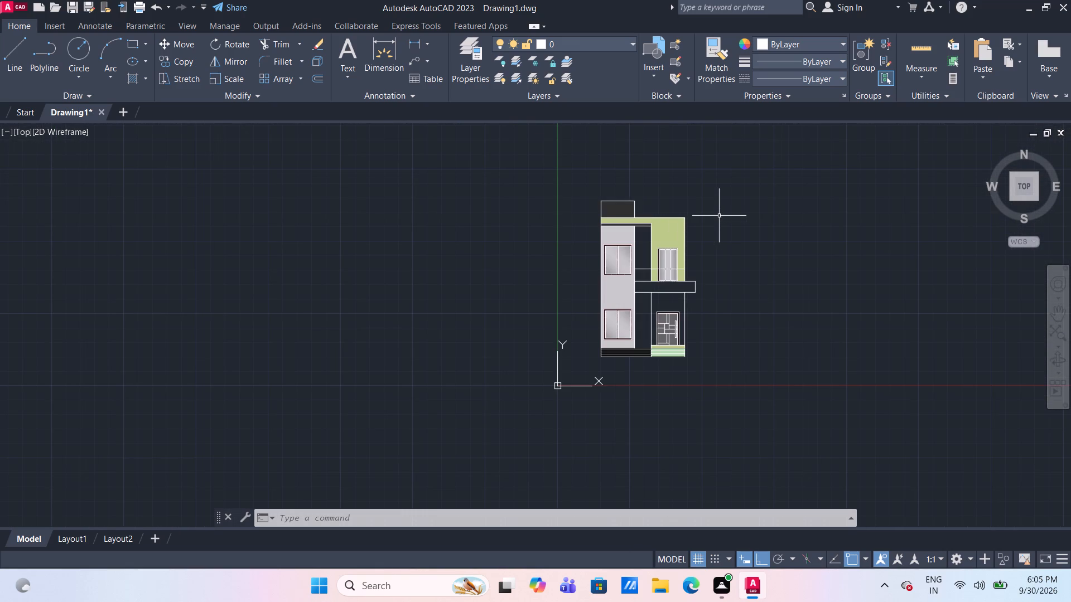
Fill the projecting slab between the two floors with a solid hatch in colour 51,62,25.
left_click(137, 74)
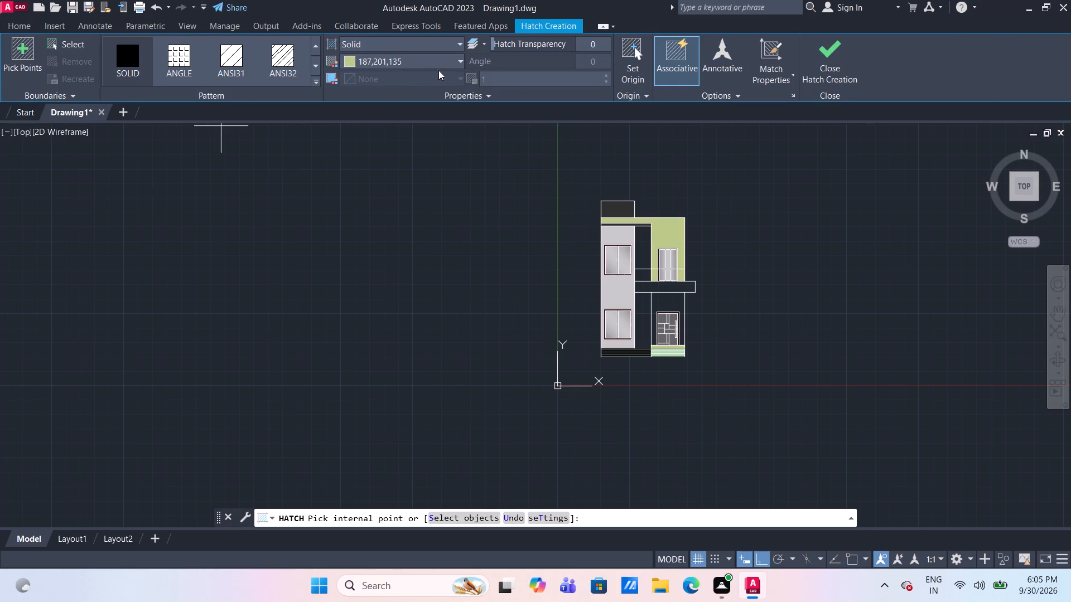
left_click(445, 61)
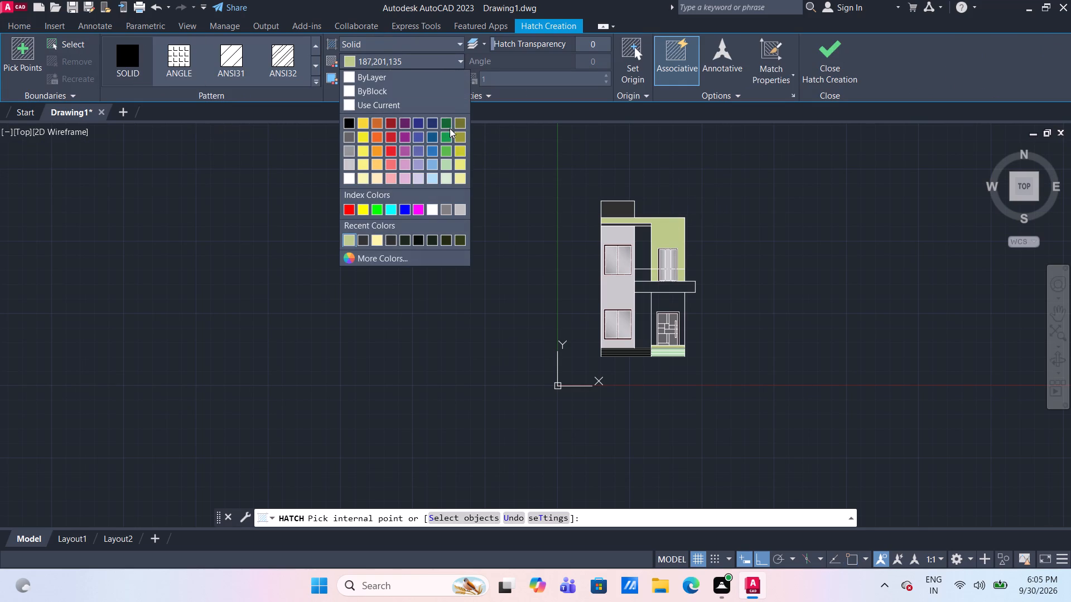
left_click(462, 241)
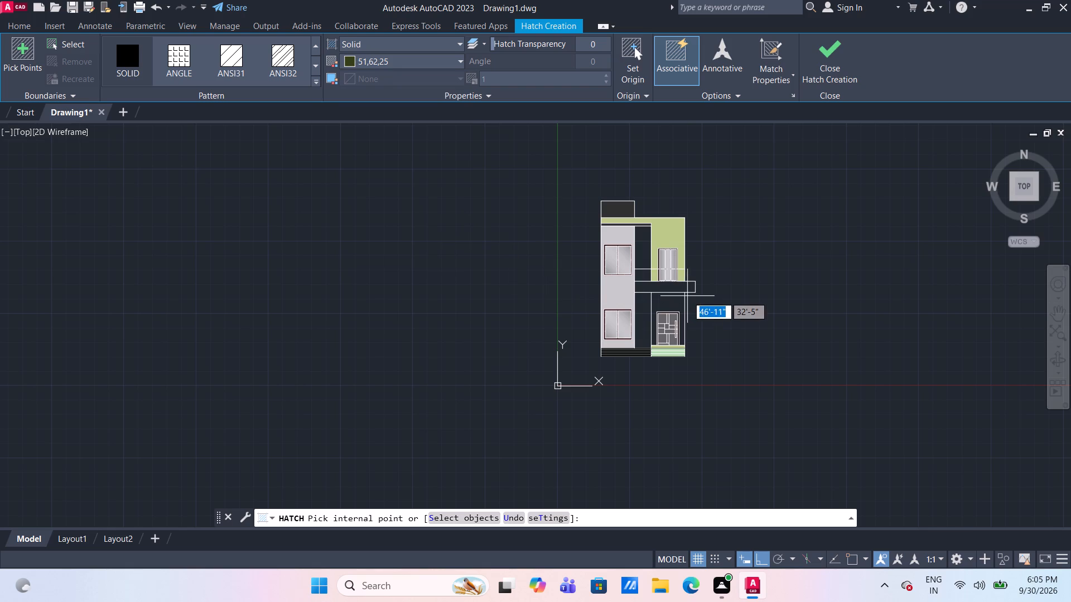
scroll(687, 294, "up", 2)
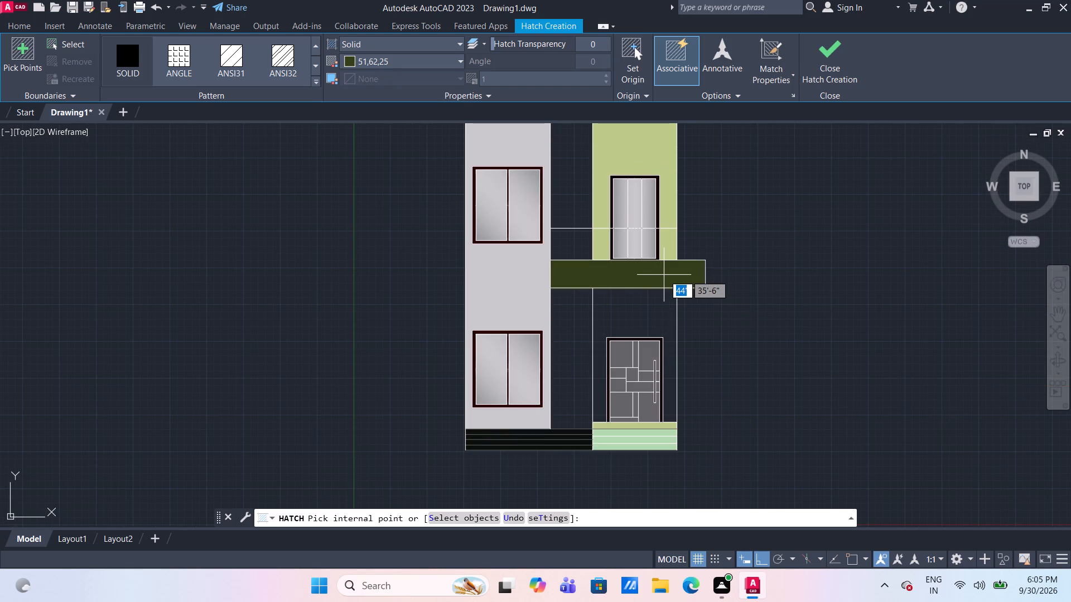
left_click(664, 275)
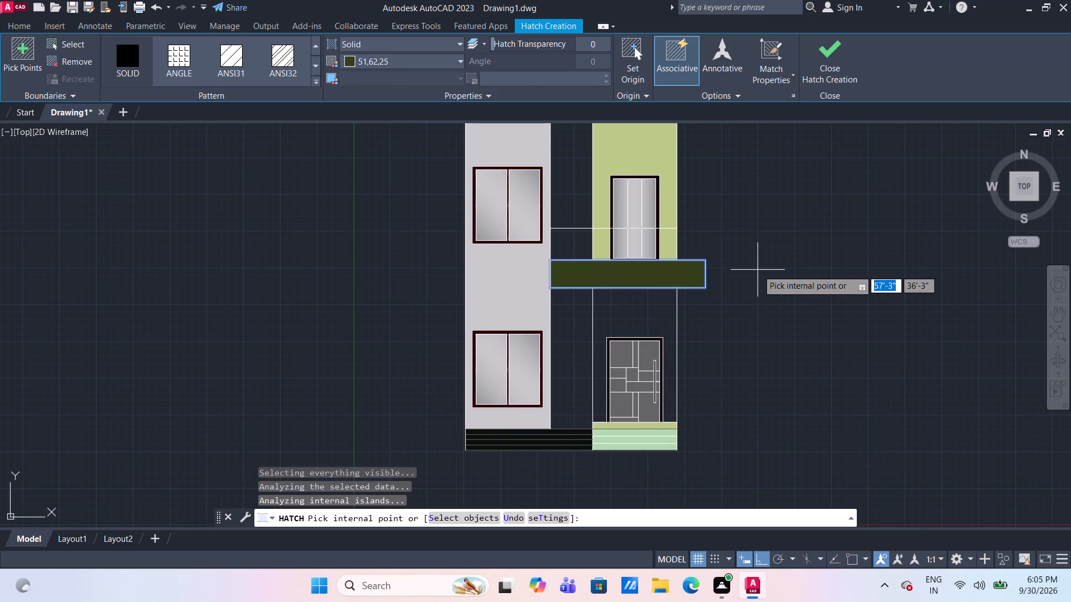
key("Escape")
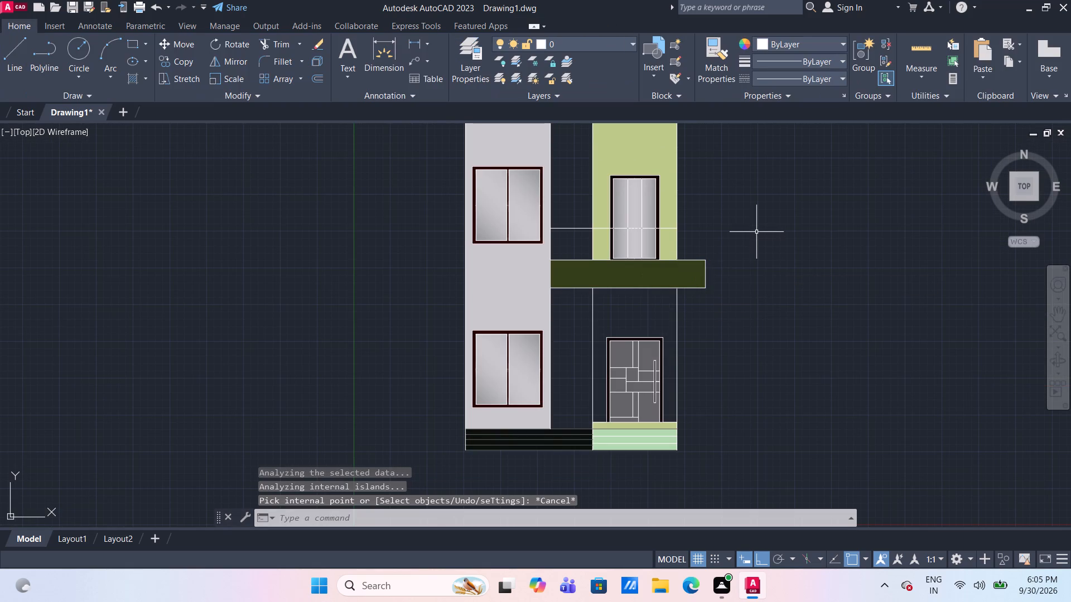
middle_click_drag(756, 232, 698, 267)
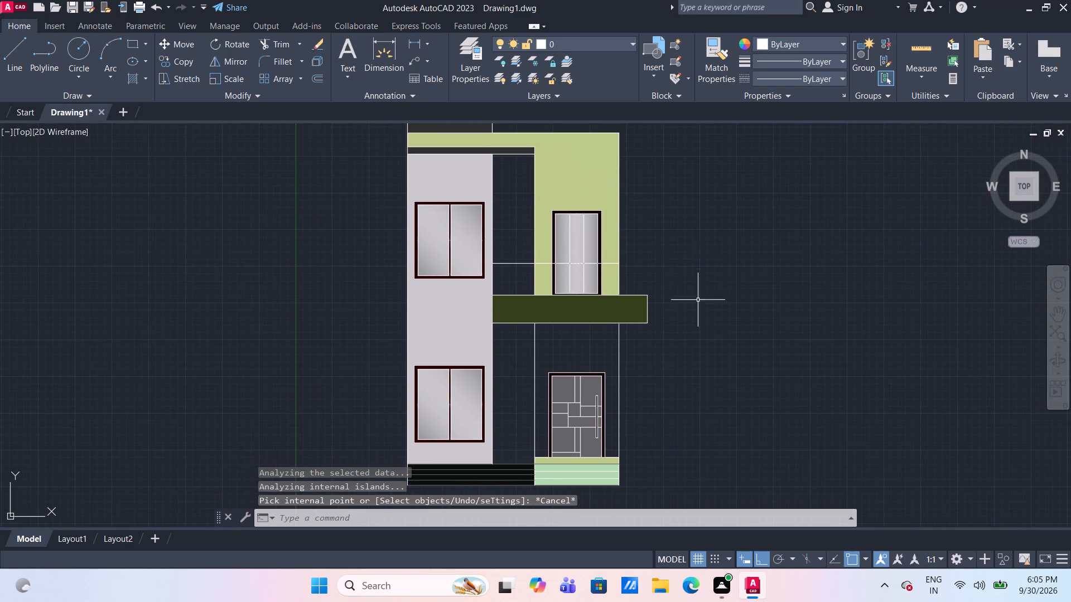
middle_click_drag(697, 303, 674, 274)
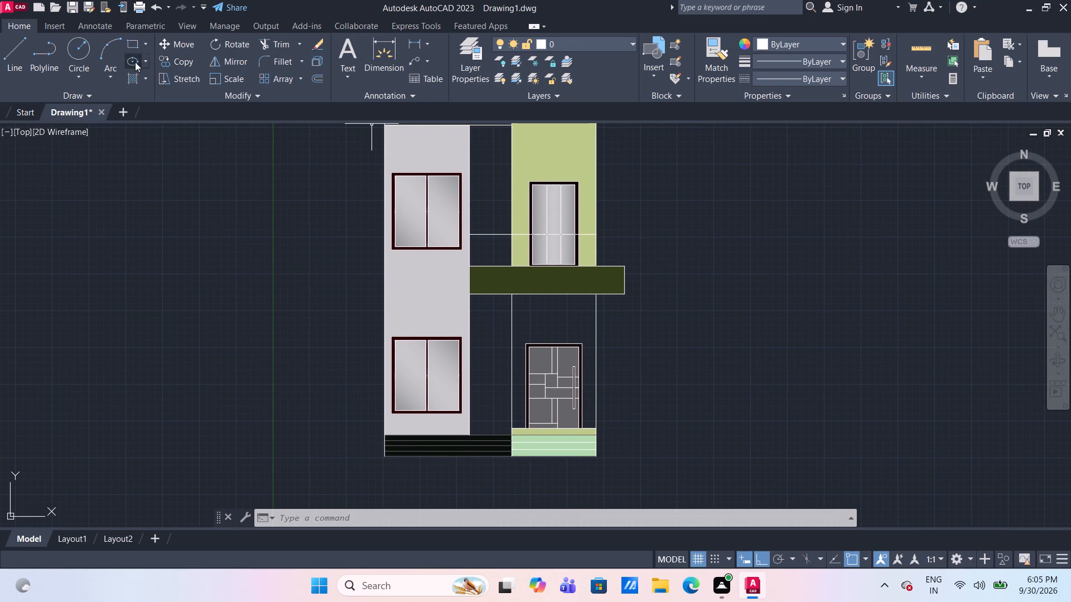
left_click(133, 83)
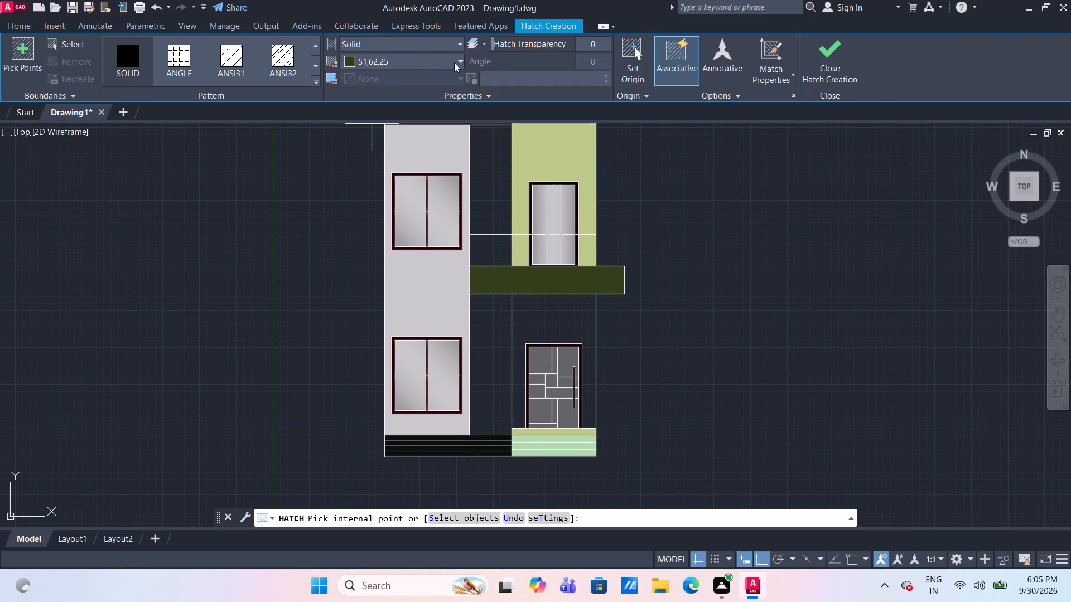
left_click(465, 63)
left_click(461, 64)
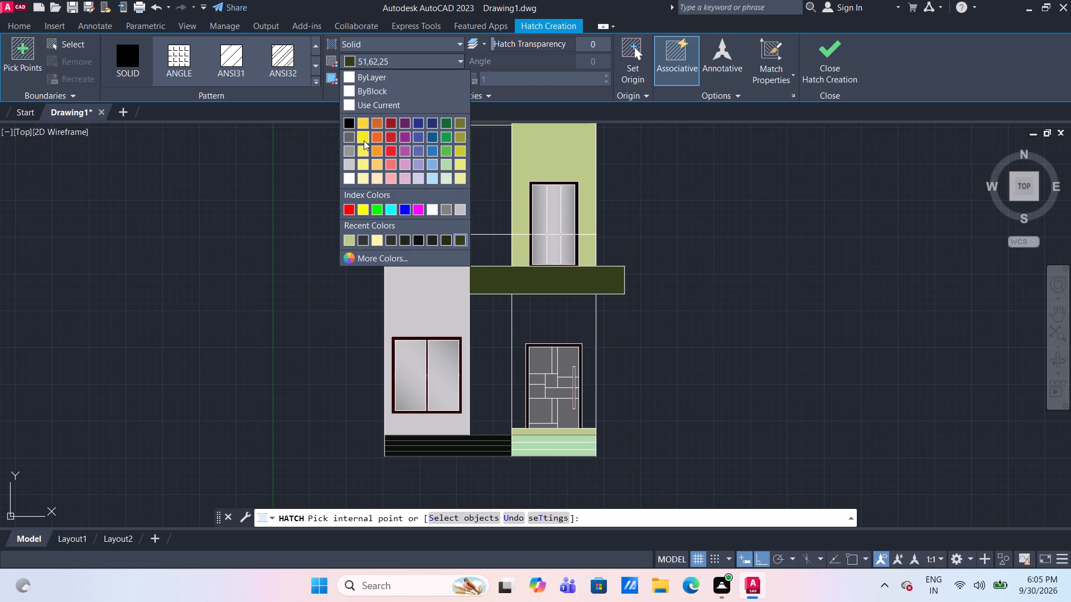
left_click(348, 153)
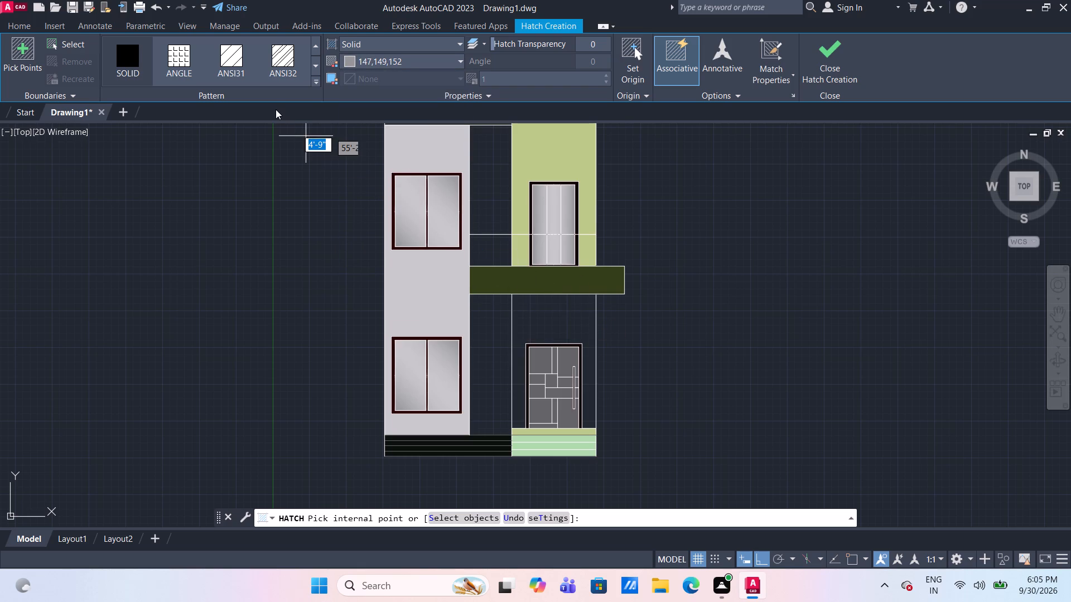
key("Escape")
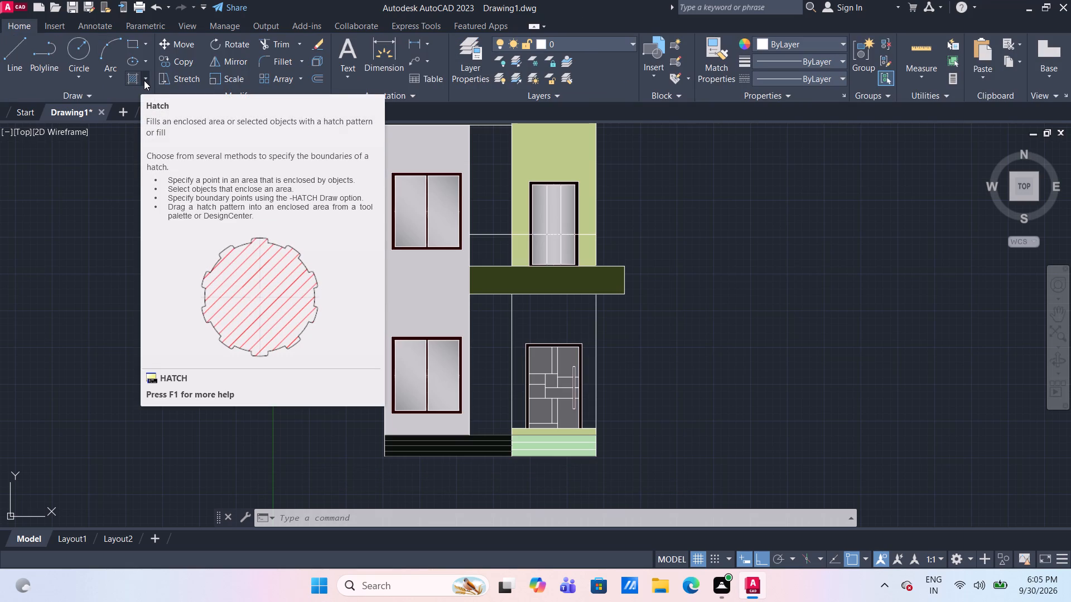
Fill the ground-floor wall around the entrance door with a GR_INVCYL gradient in colours 199,200,202 and 147,149,152.
left_click(144, 80)
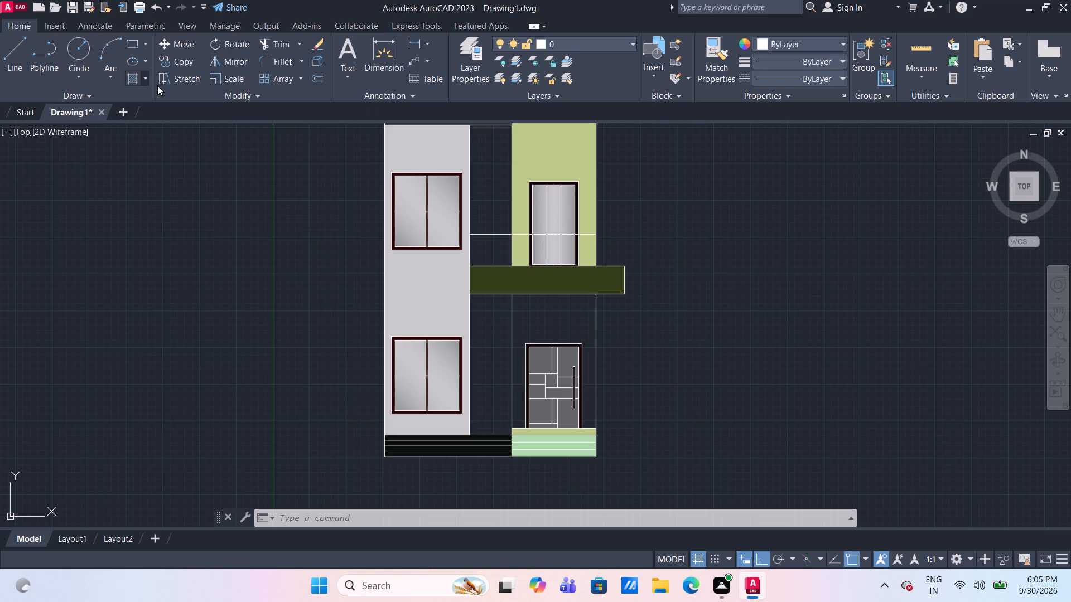
left_click(170, 122)
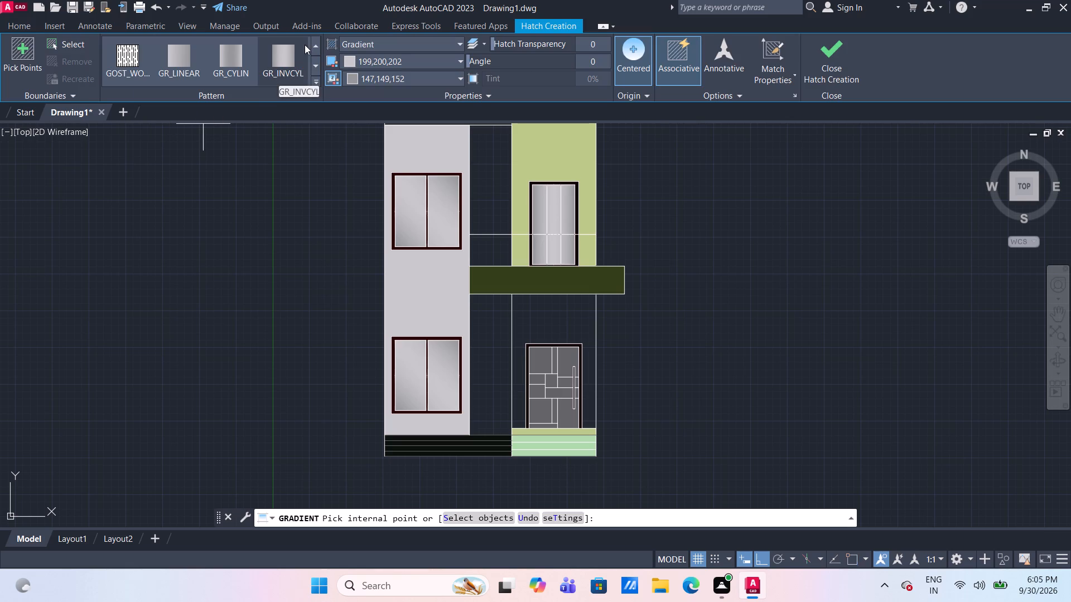
left_click(288, 58)
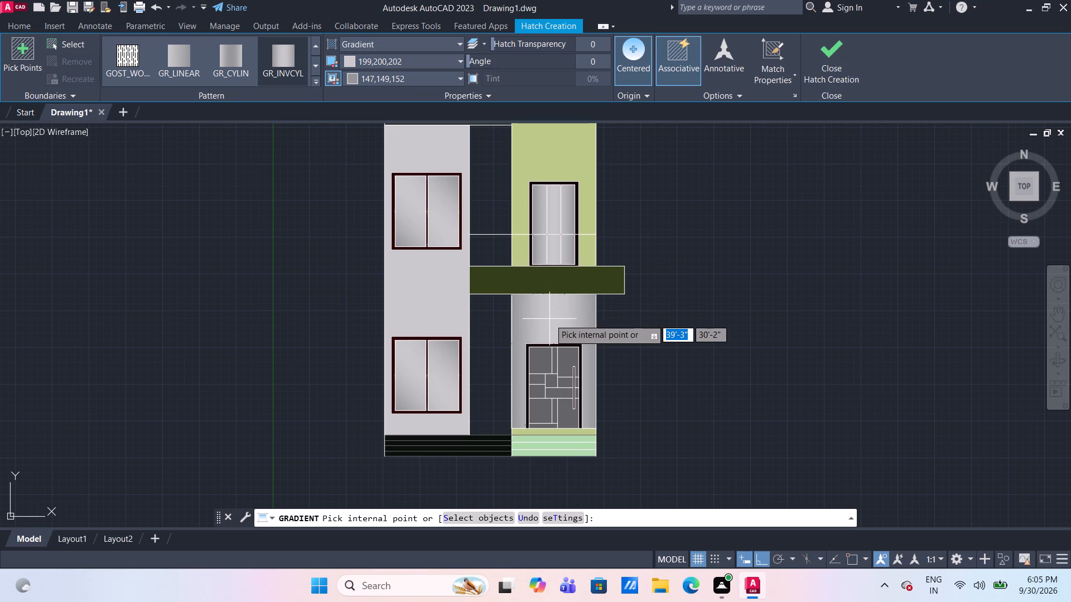
left_click(549, 319)
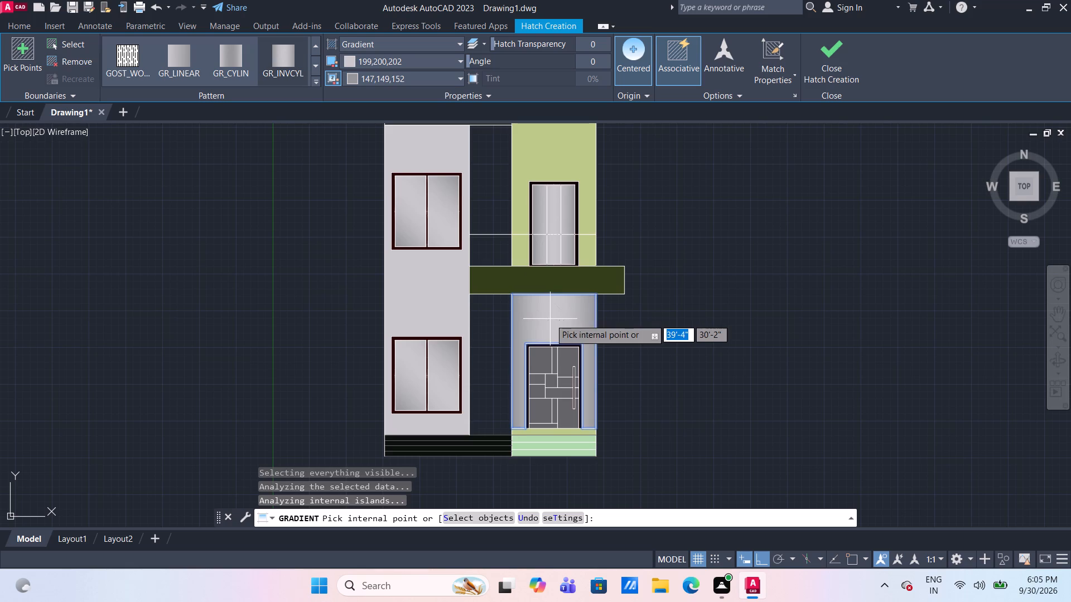
key("Escape")
Fill the narrow recessed wall strip, above and below the projecting slab, with a solid hatch in colour 254,234,185.
scroll(717, 337, "down", 1)
middle_click_drag(717, 336, 631, 334)
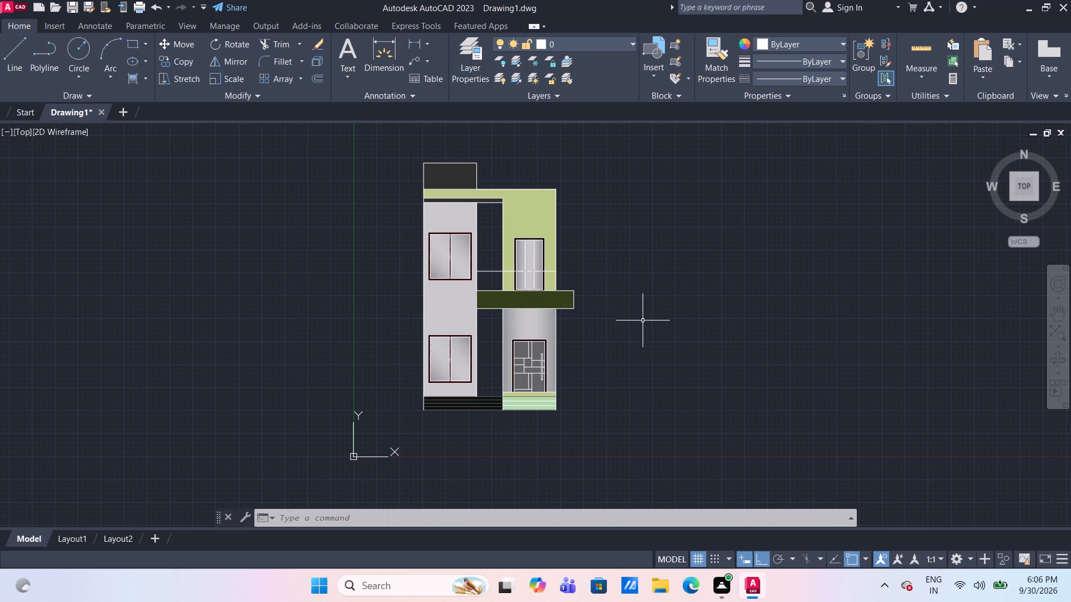
scroll(640, 309, "up", 1)
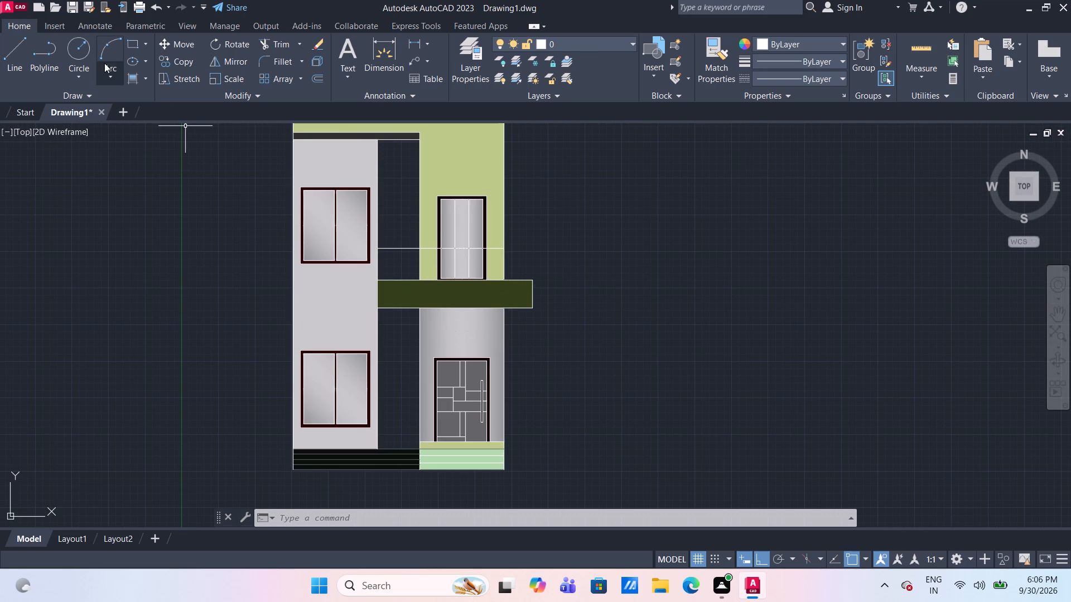
left_click(144, 77)
left_click(172, 91)
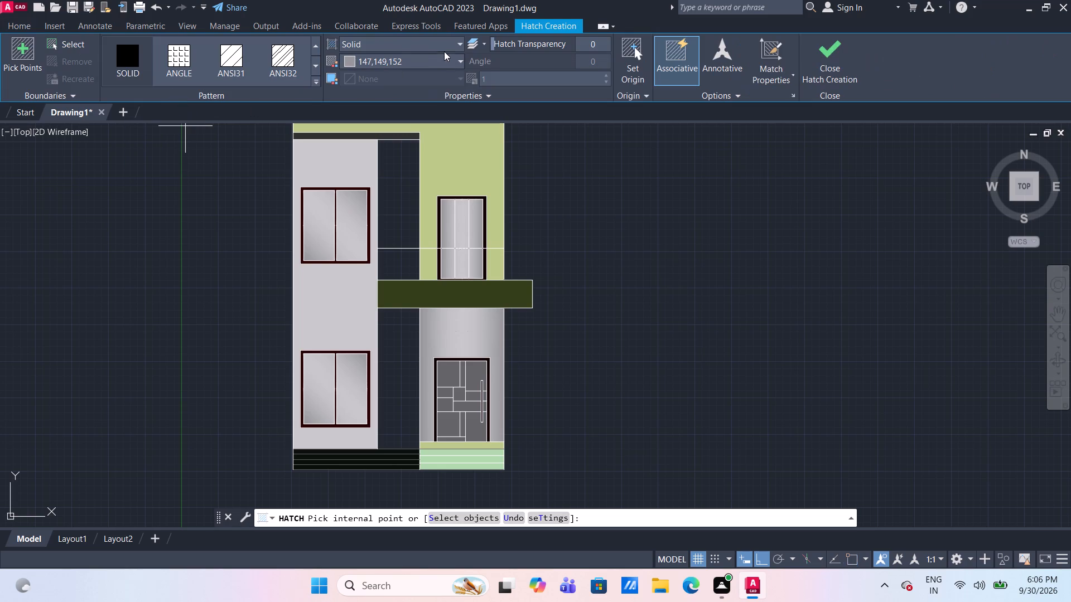
left_click(448, 59)
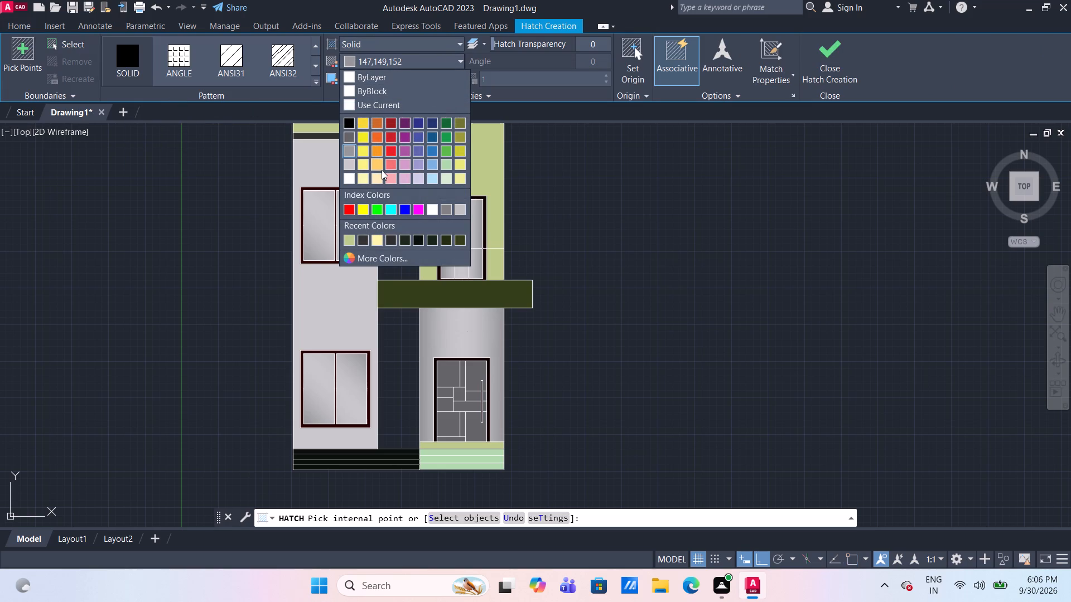
left_click(377, 181)
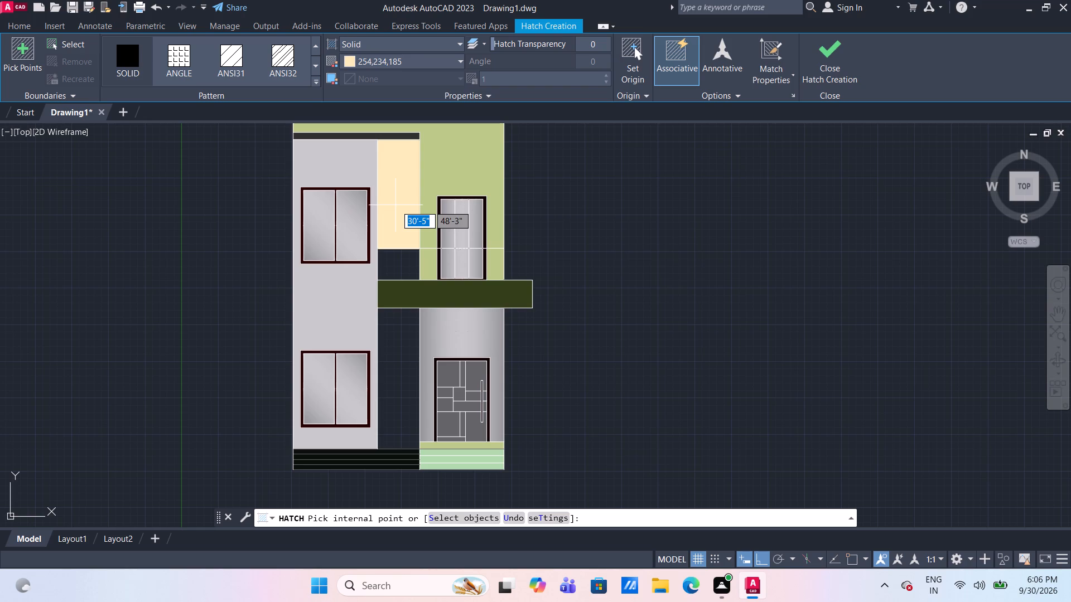
left_click(395, 205)
left_click(397, 265)
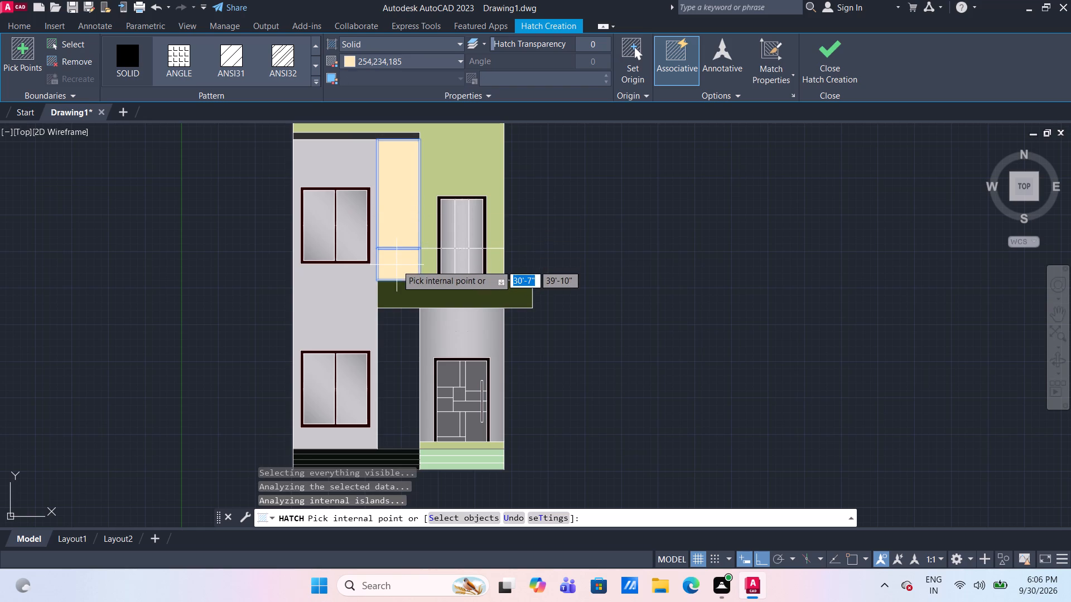
left_click(399, 341)
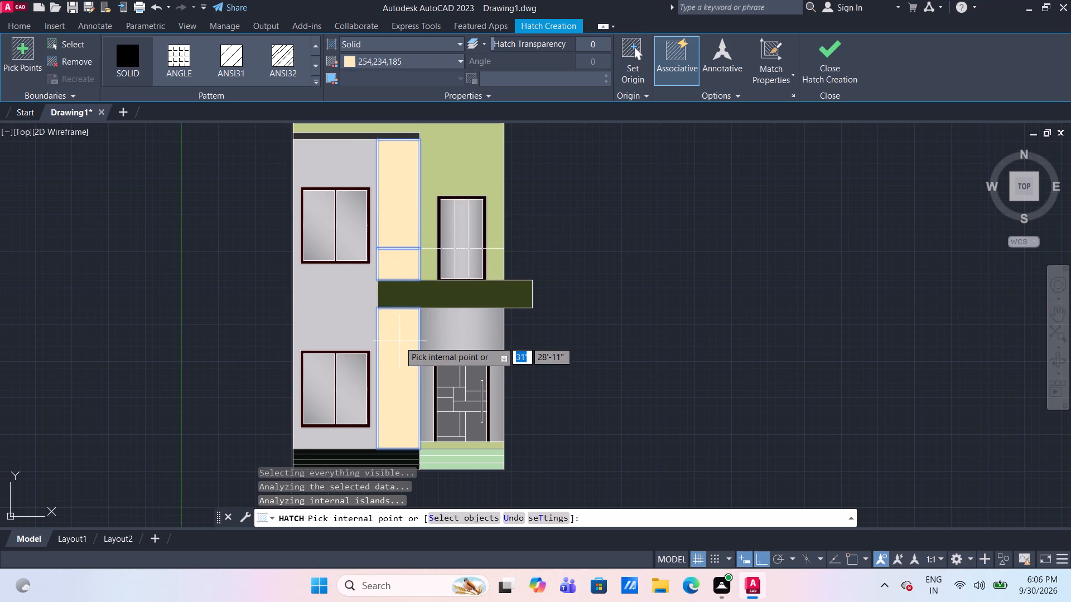
key("Escape")
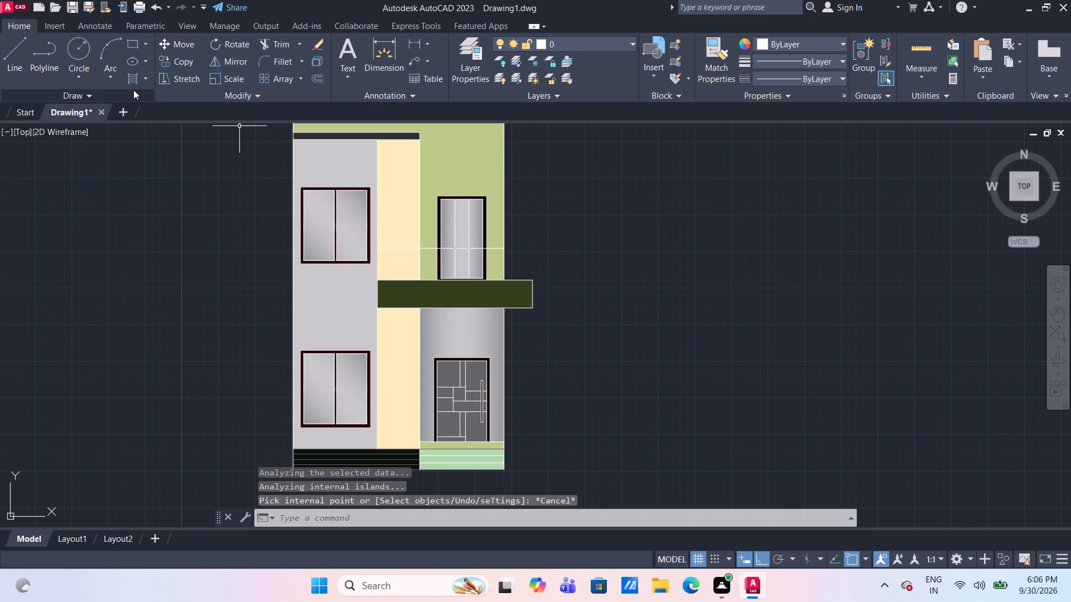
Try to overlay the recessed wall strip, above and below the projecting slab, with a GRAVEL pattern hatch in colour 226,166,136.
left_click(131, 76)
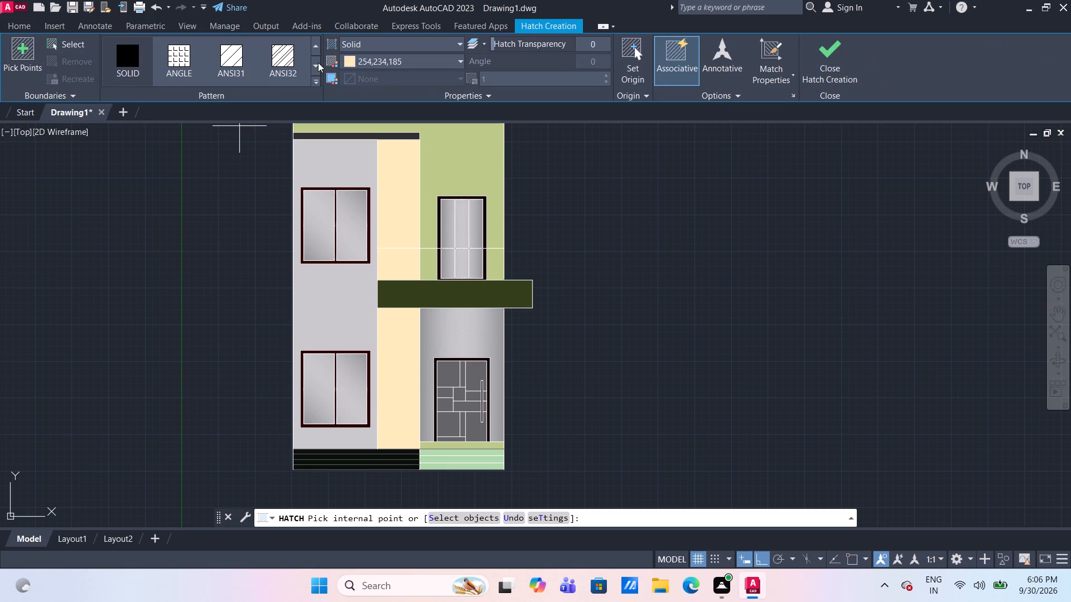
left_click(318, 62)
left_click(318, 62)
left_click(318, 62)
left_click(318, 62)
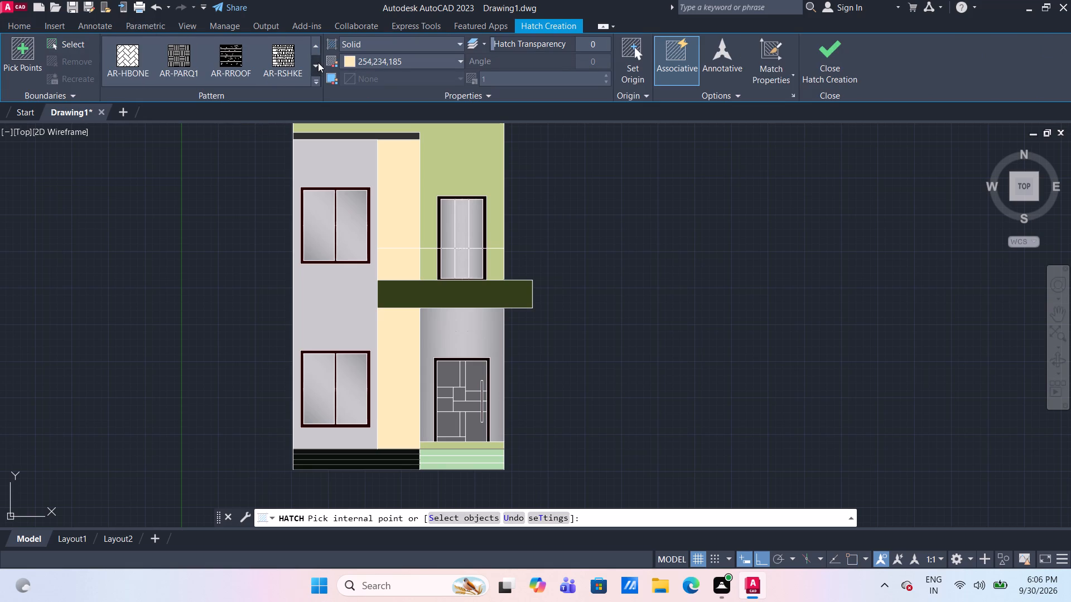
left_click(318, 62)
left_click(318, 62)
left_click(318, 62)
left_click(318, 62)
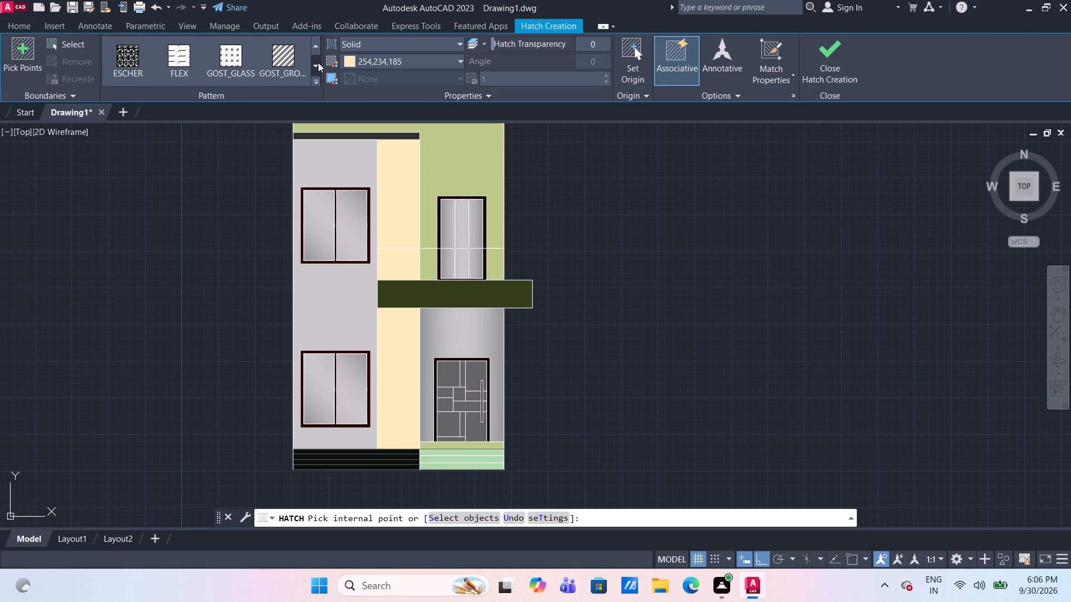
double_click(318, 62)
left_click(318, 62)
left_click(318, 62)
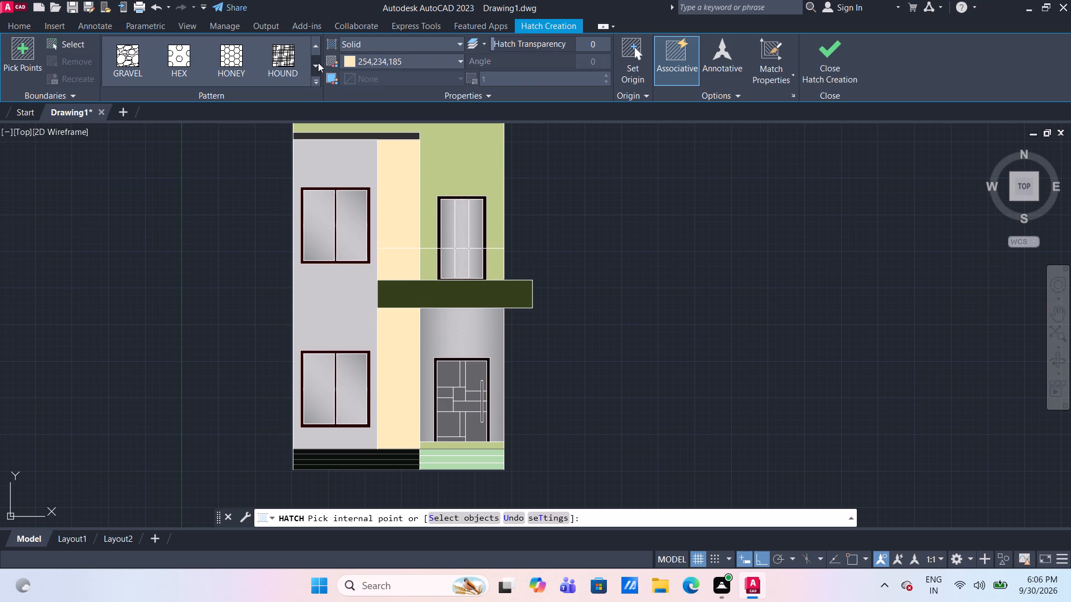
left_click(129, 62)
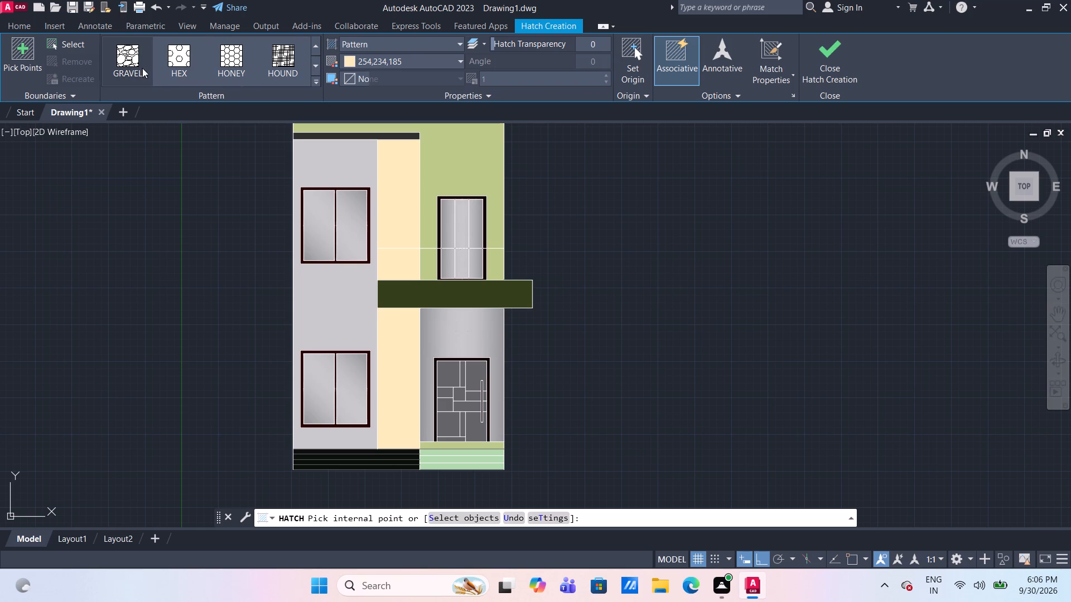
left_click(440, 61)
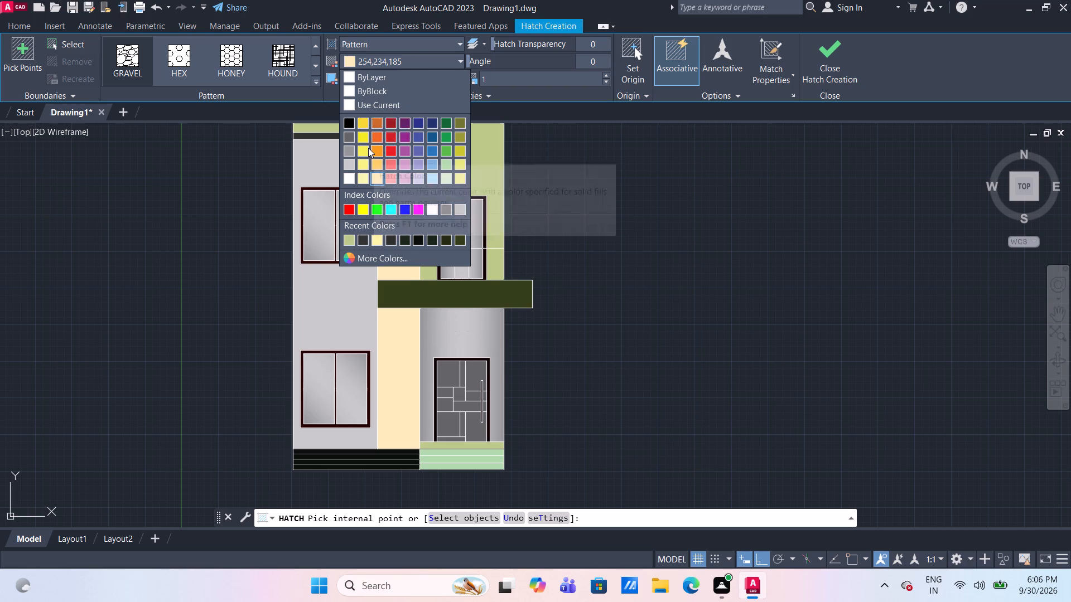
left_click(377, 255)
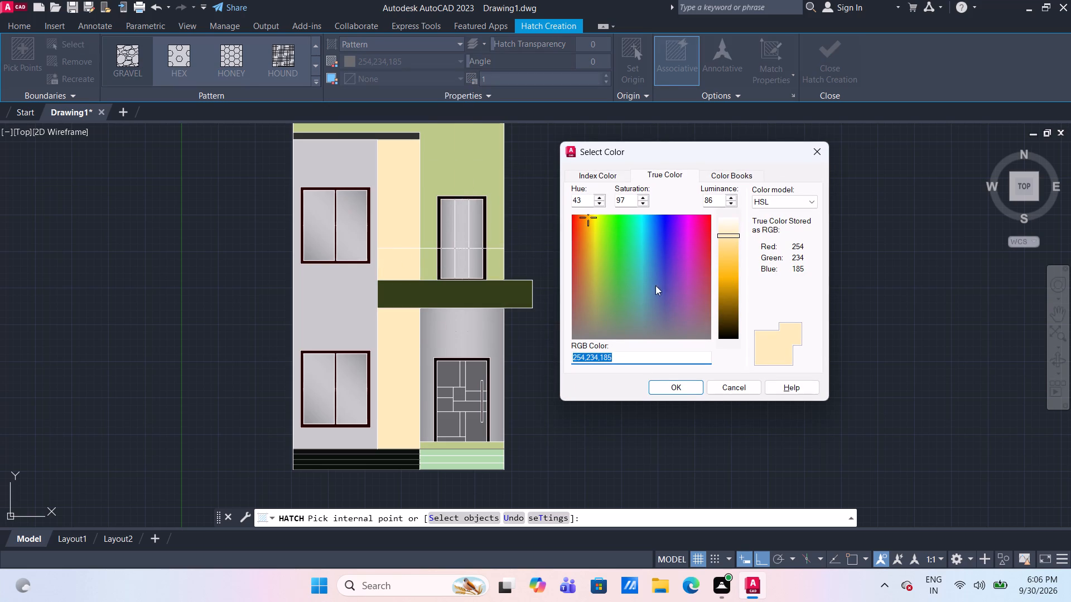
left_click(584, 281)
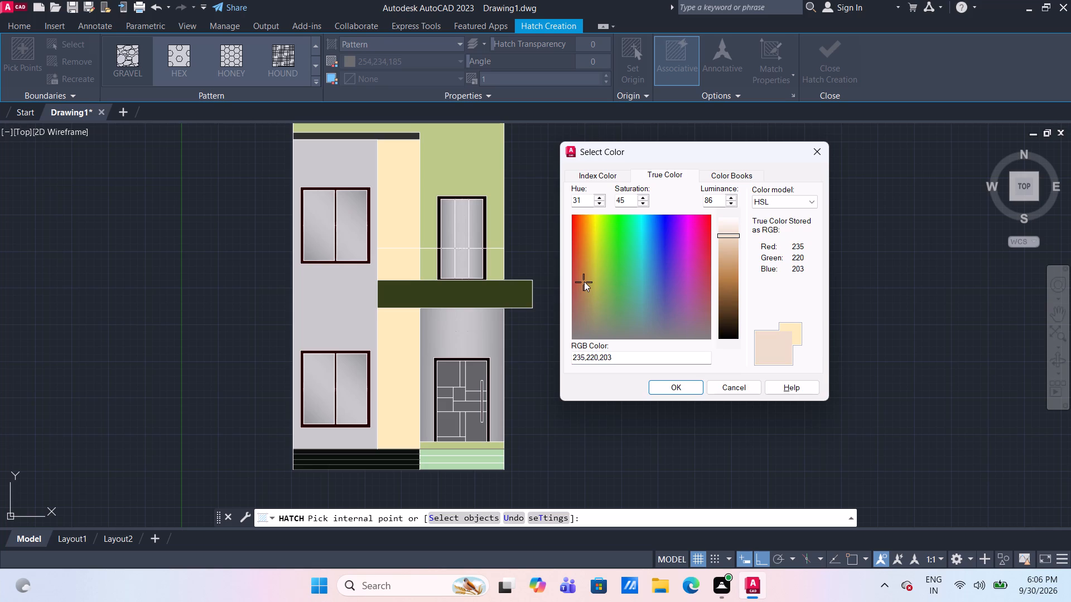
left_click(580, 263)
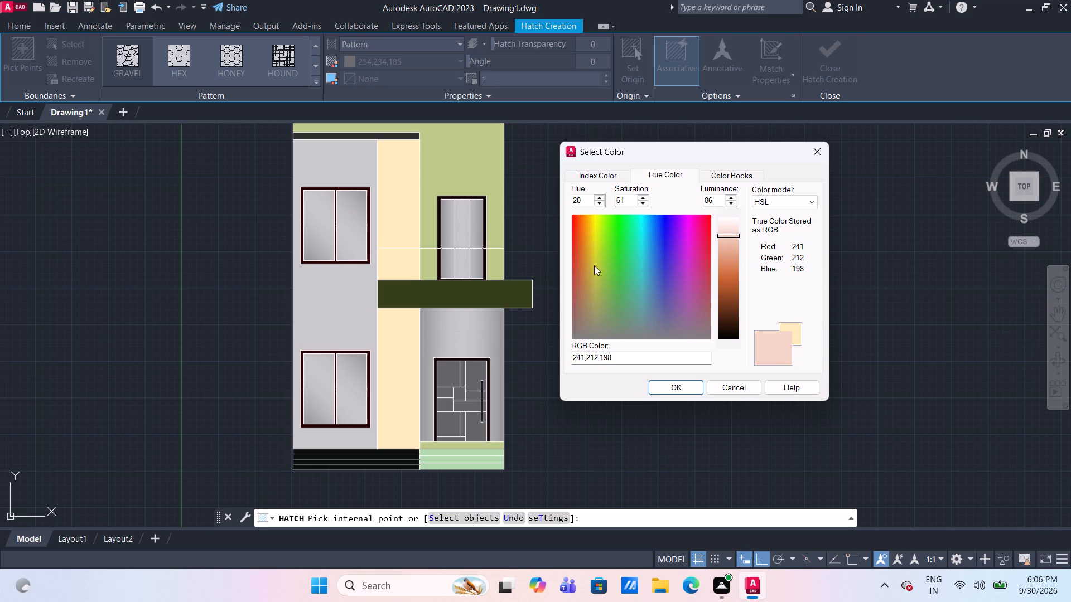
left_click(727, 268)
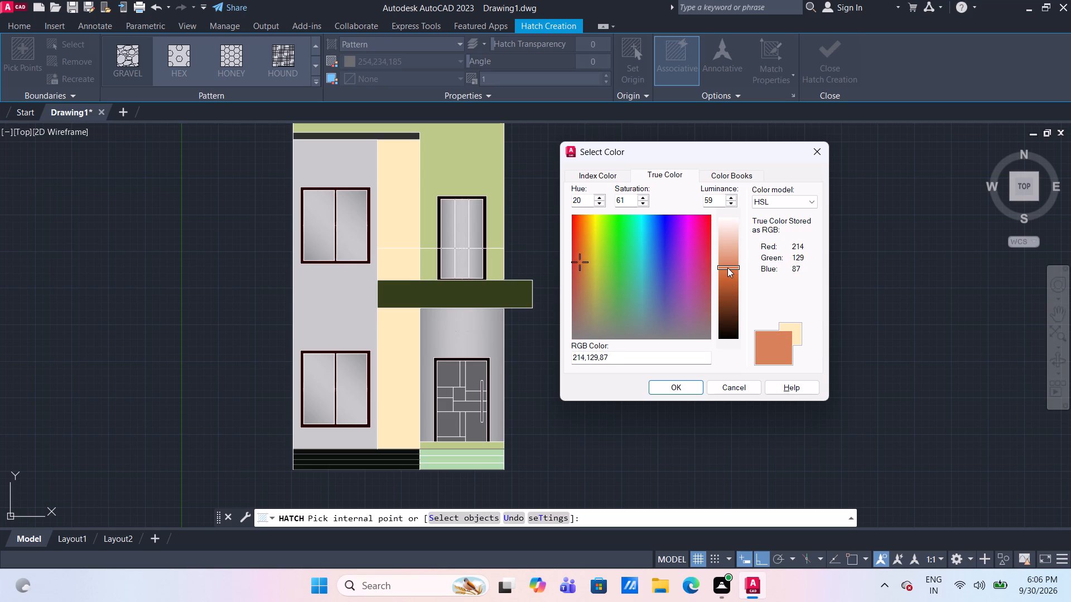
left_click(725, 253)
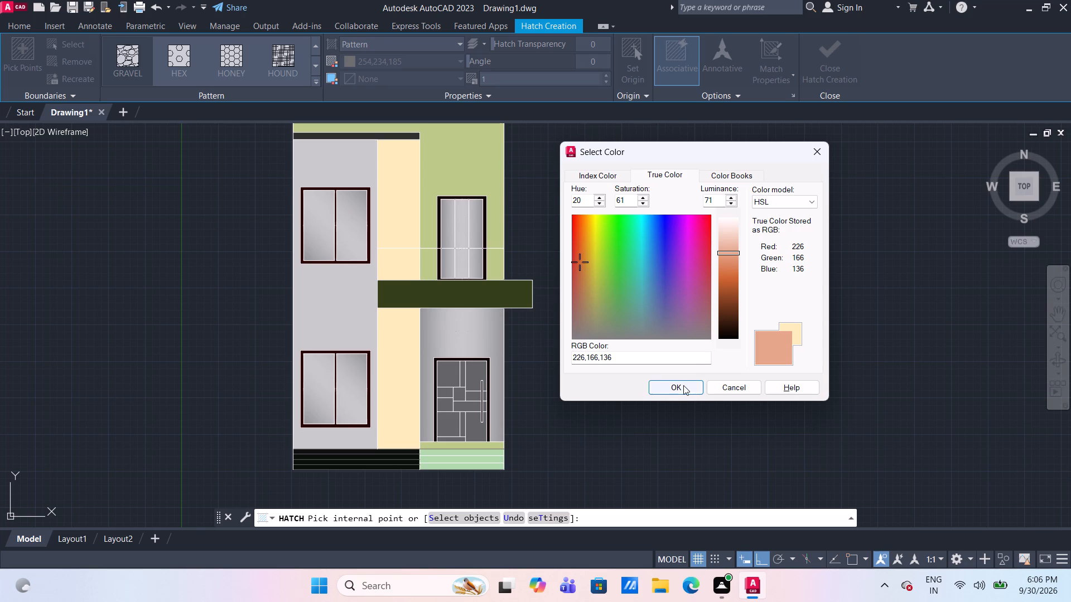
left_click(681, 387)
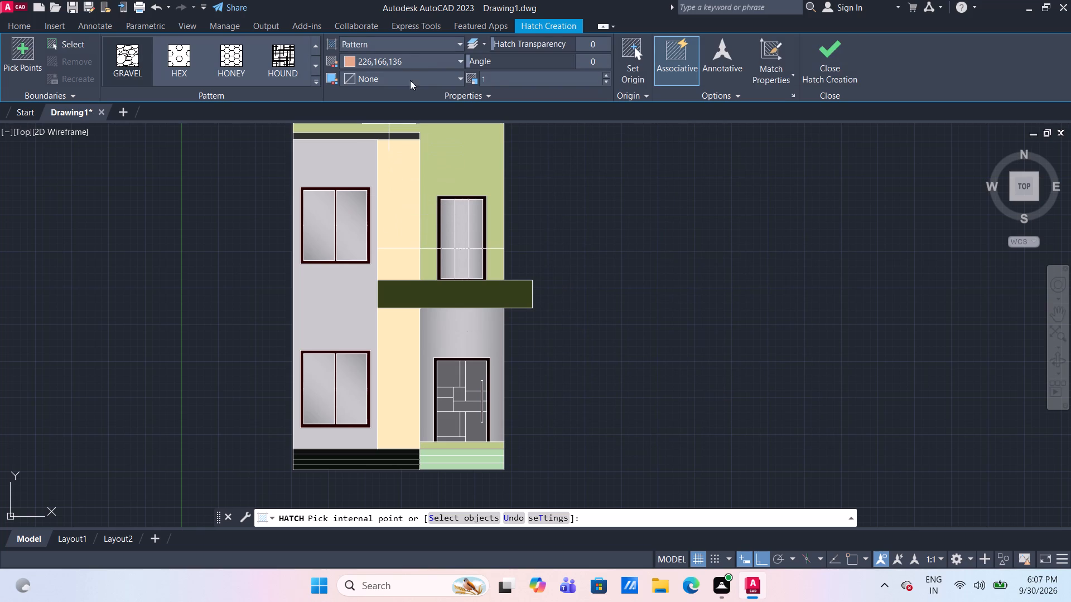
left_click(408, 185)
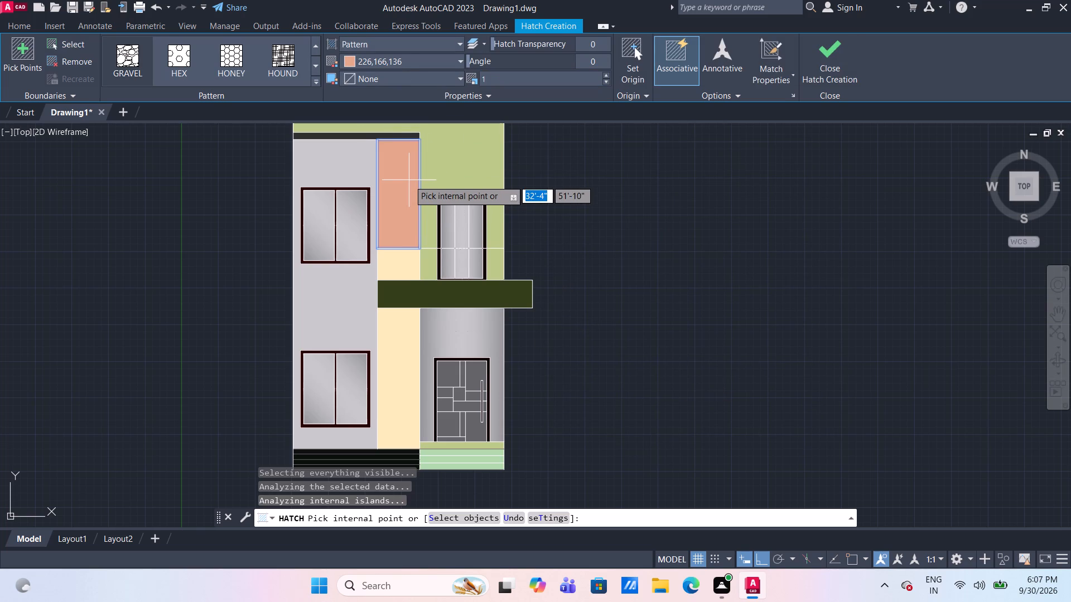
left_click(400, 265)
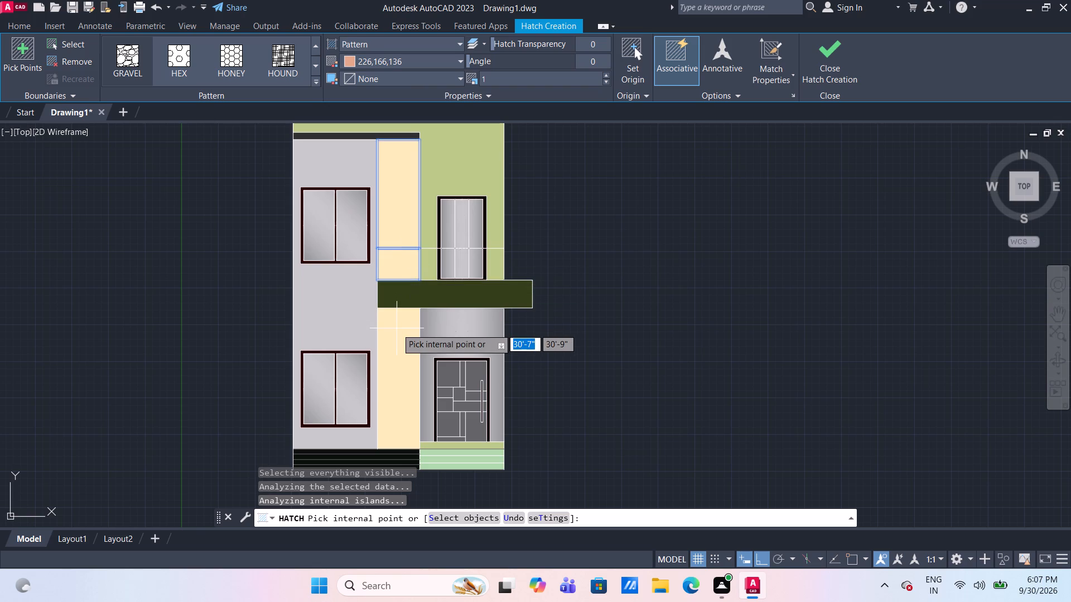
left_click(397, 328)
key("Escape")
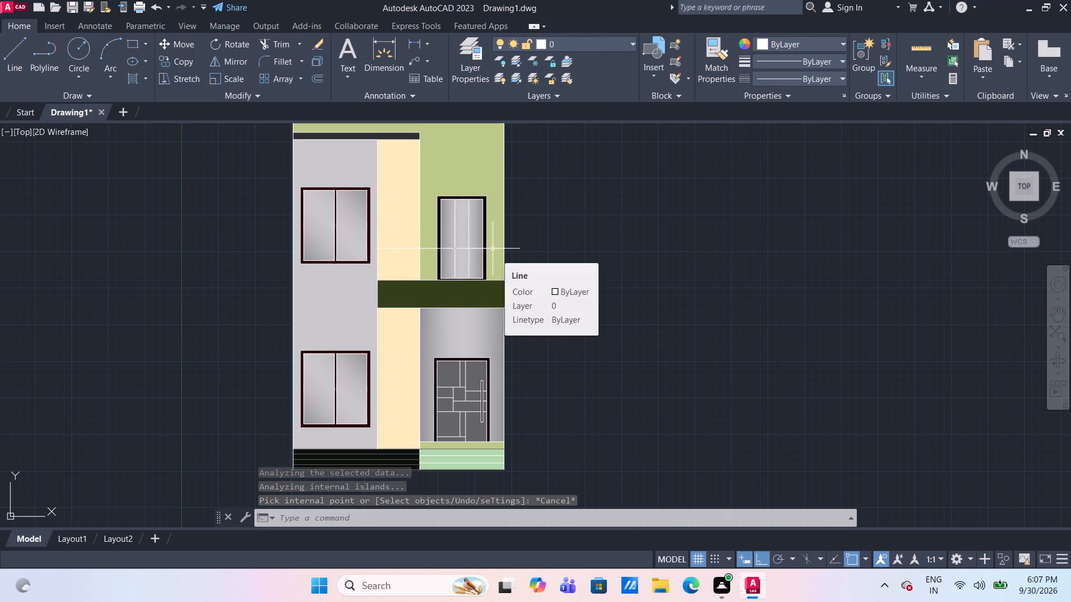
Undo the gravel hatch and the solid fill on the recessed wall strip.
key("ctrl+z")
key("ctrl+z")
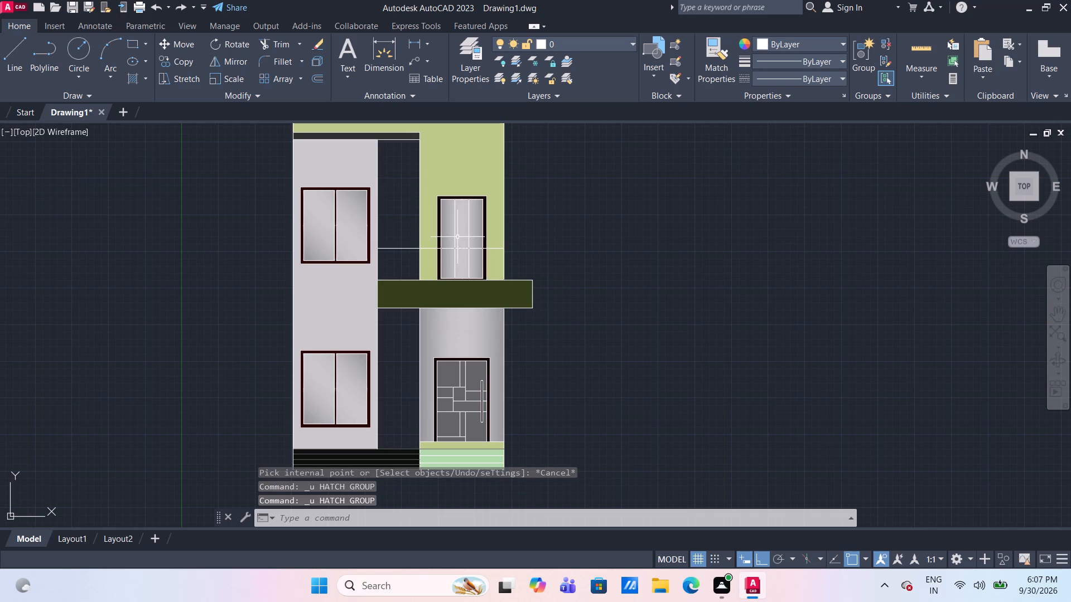
Fill the recessed wall strip, above and below the projecting slab, with a solid hatch in colour 255,244,164.
left_click(134, 75)
left_click(430, 64)
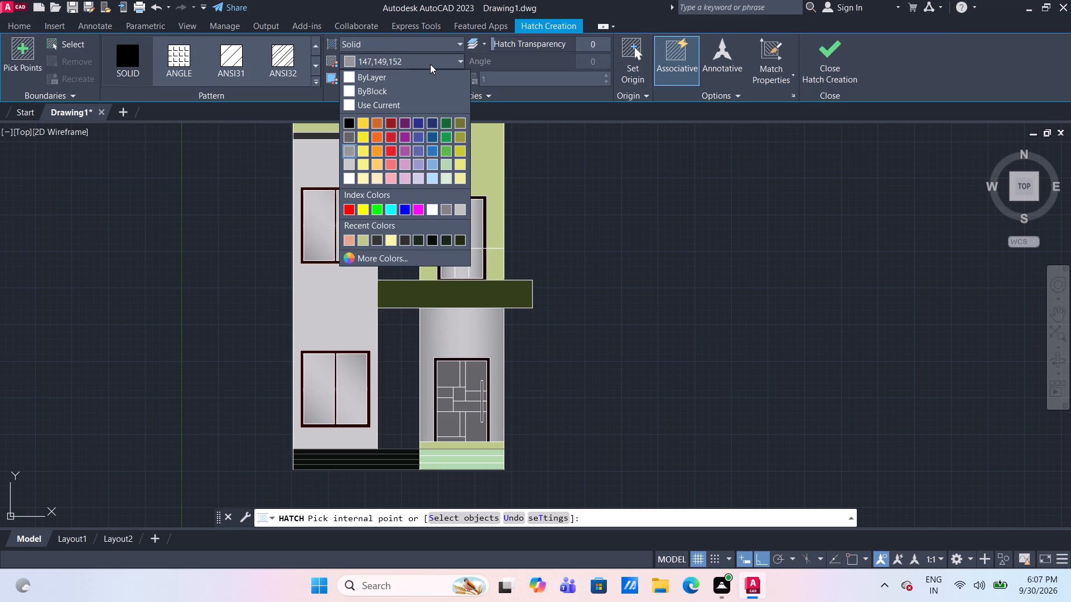
left_click(391, 241)
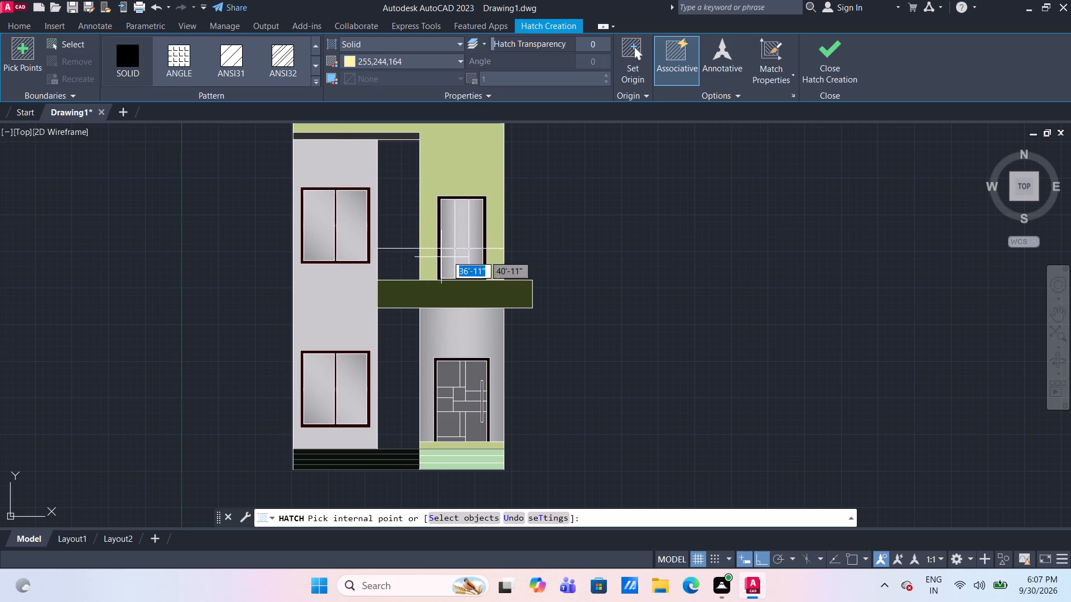
left_click(400, 206)
left_click(402, 265)
left_click(401, 347)
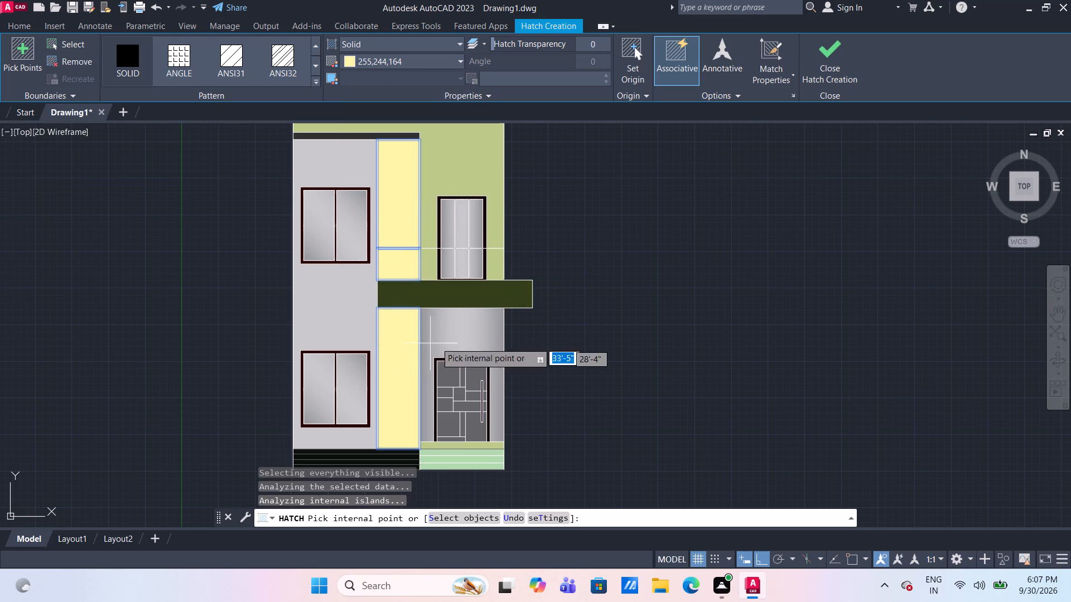
key("Escape")
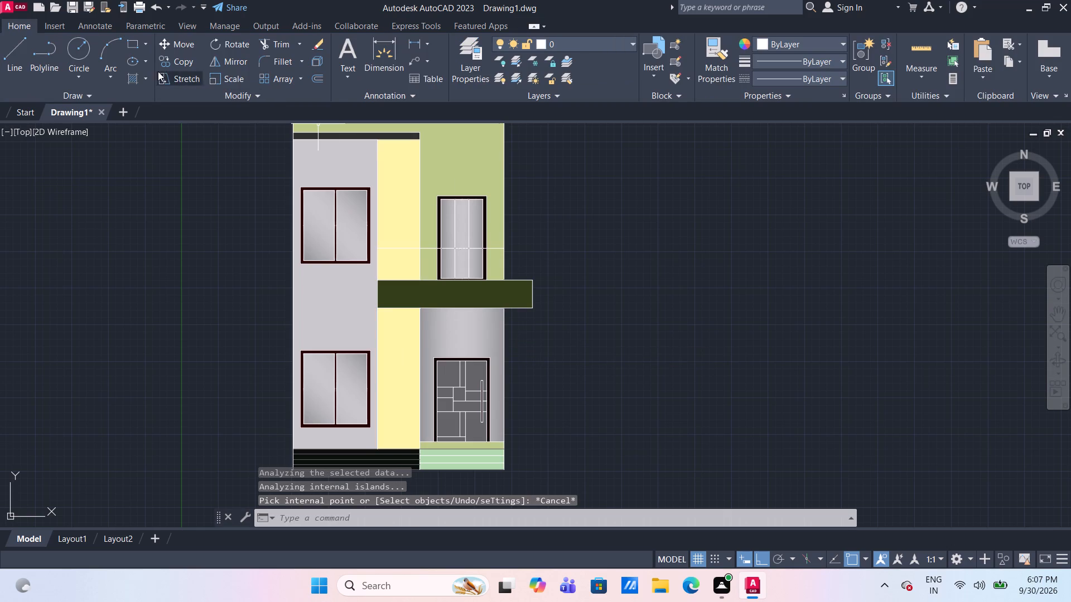
Overlay the recessed wall strip, above and below the slab, with a GRAVEL pattern hatch in colour 226,166,136 at scale 10.
left_click(134, 77)
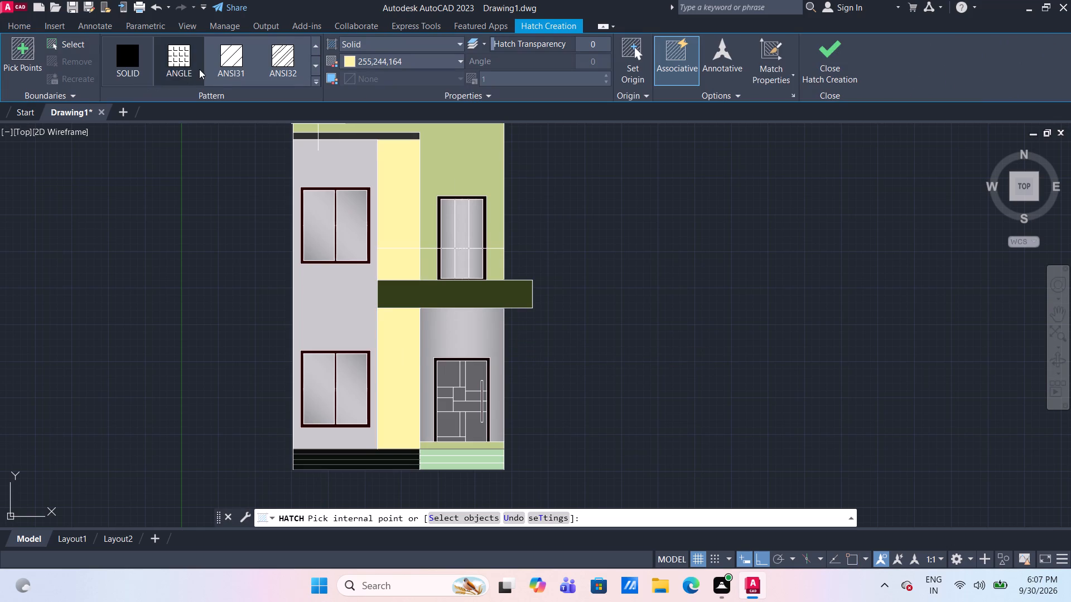
scroll(199, 69, "down", 11)
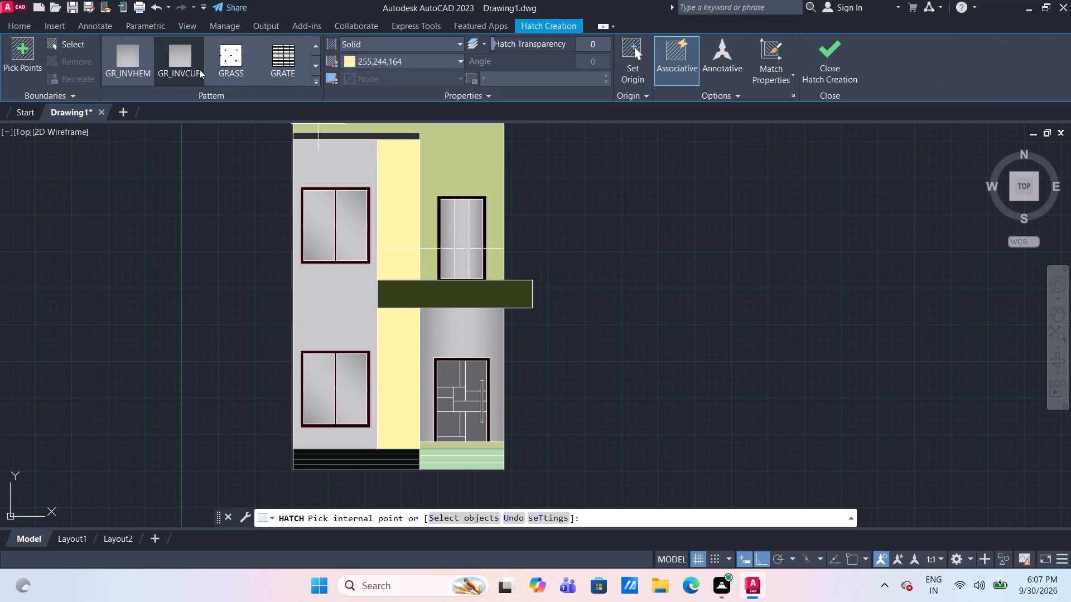
scroll(199, 69, "down", 2)
scroll(199, 69, "up", 2)
scroll(199, 69, "down", 1)
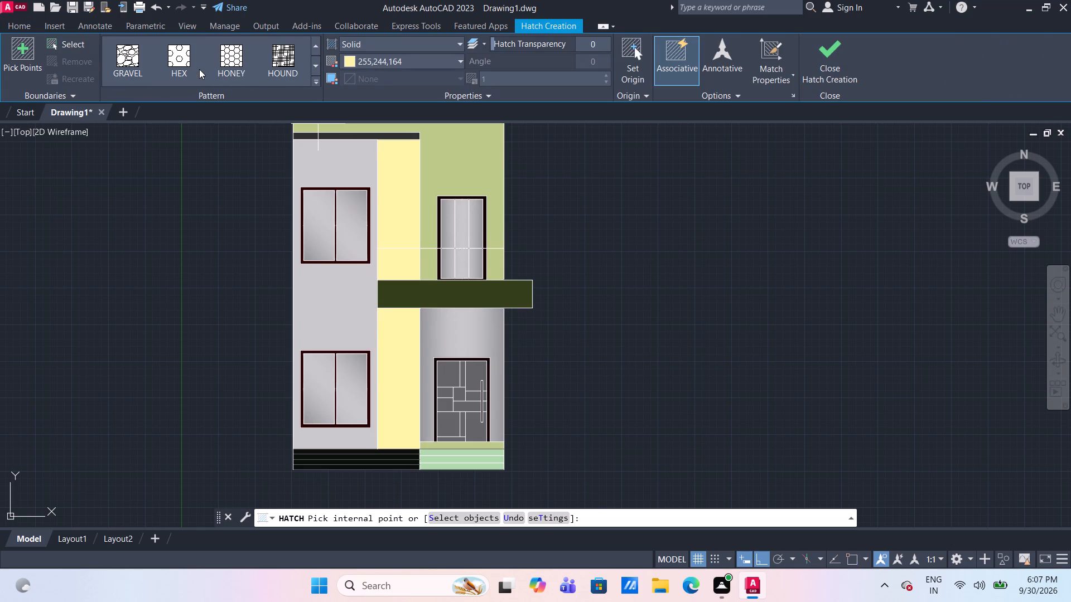
left_click(133, 58)
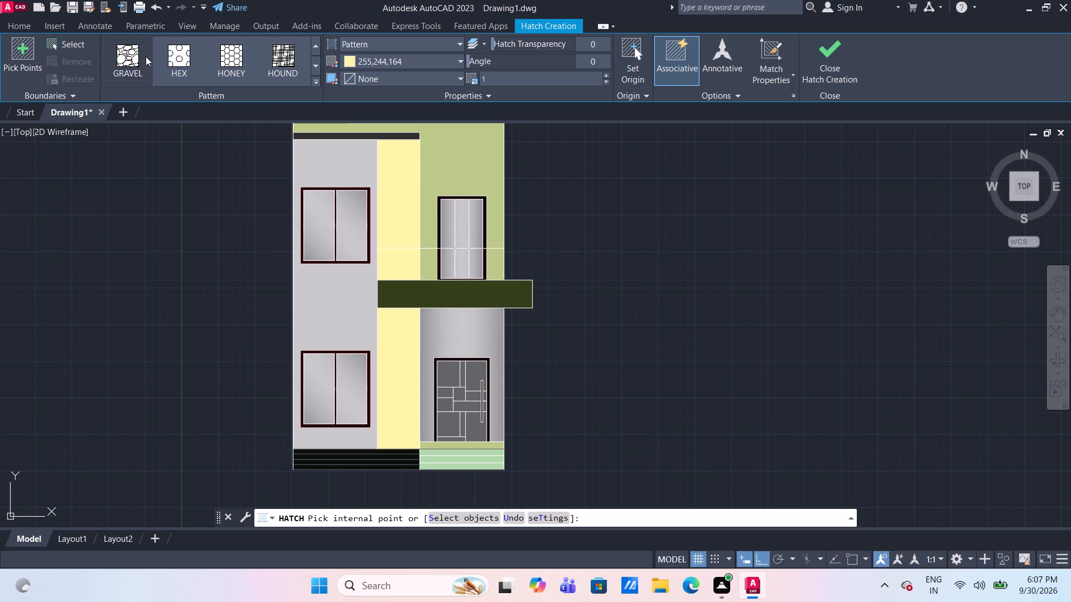
left_click(504, 79)
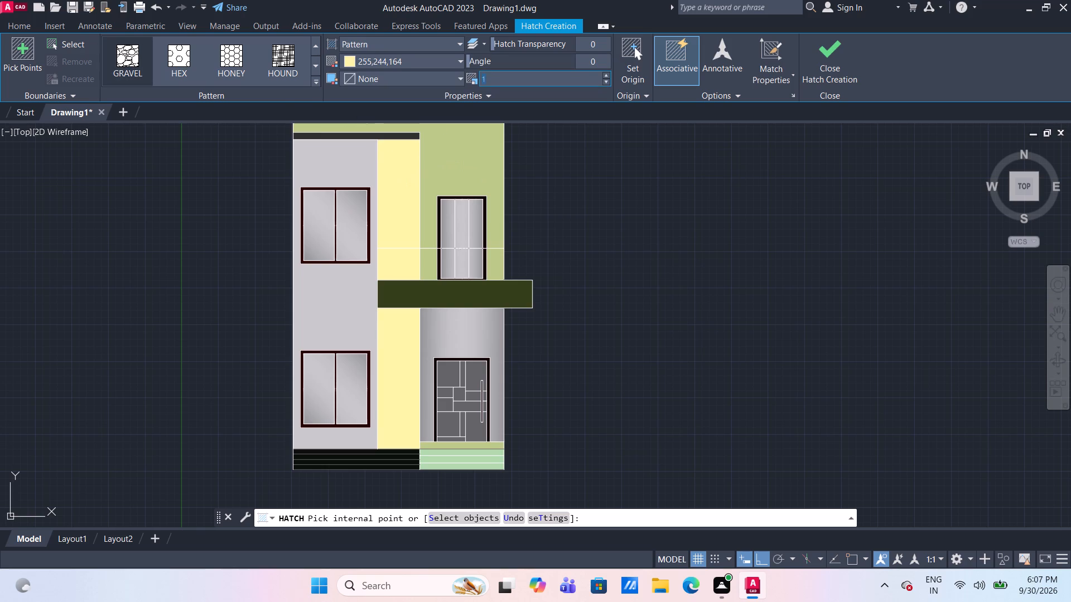
type("10")
key("Return")
left_click(450, 60)
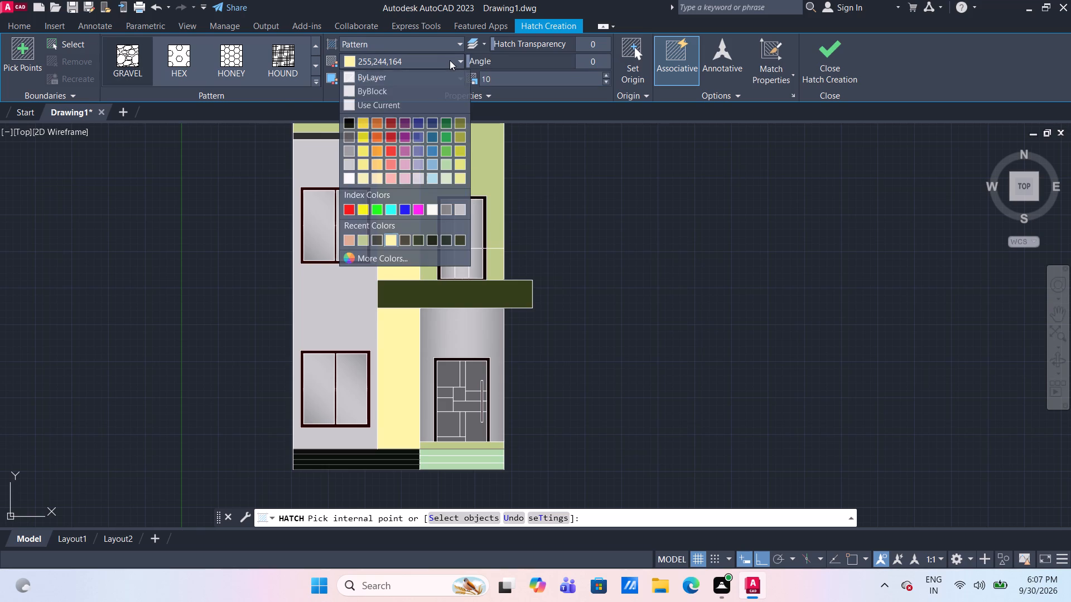
left_click(349, 241)
left_click(393, 227)
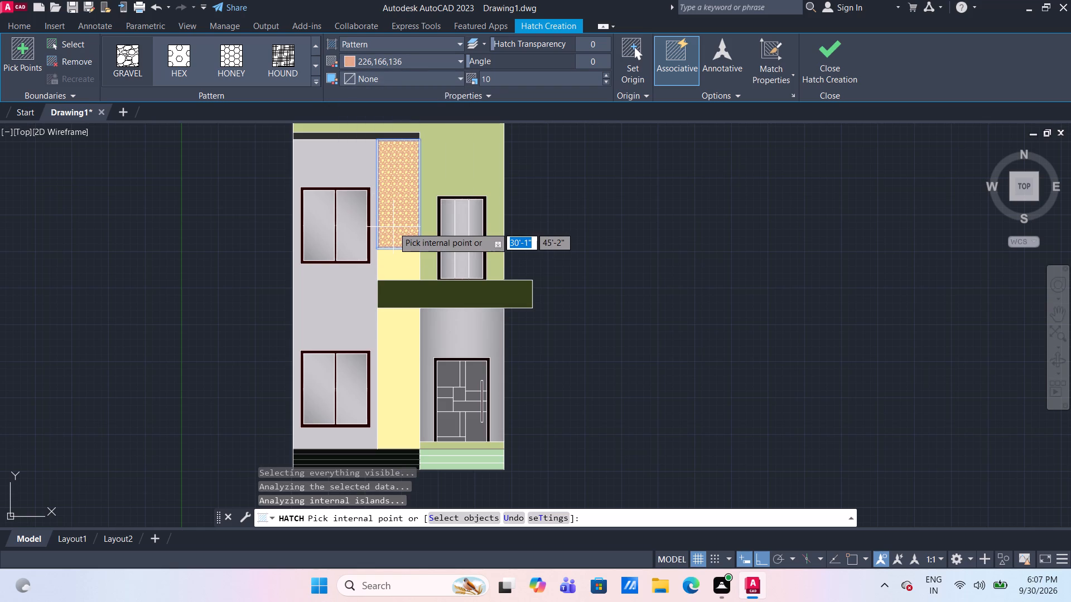
left_click(396, 255)
left_click(403, 337)
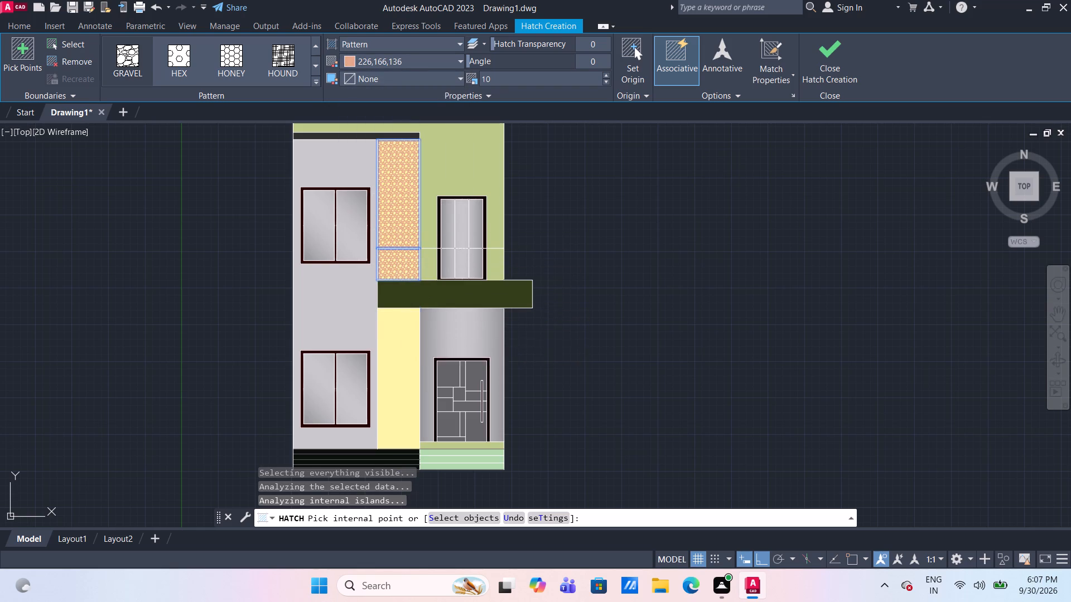
key("Escape")
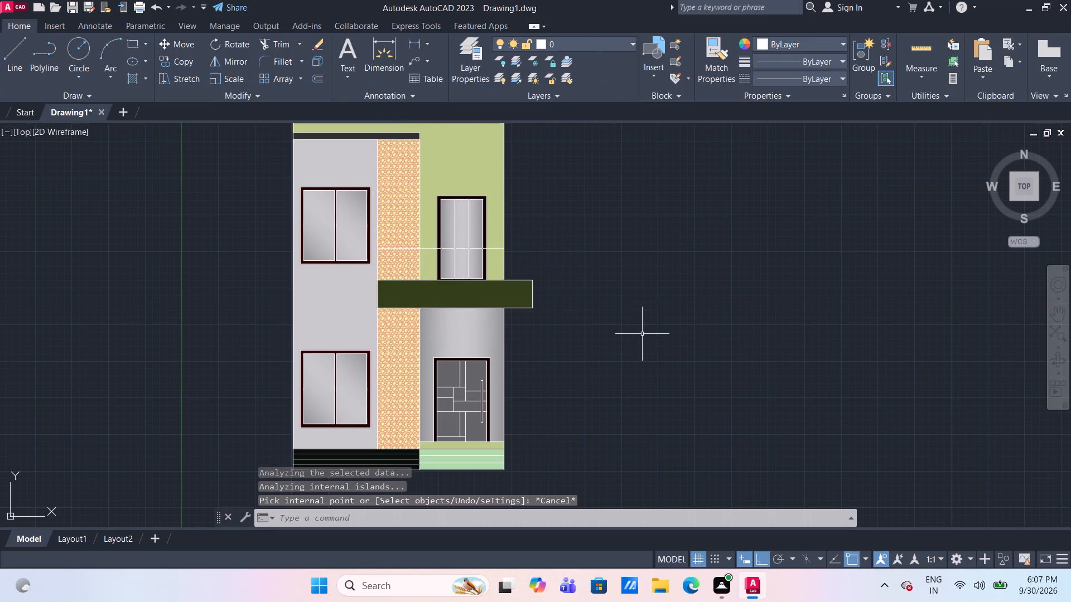
Set the scale of the recessed wall strip's gravel hatch to 20.
scroll(642, 334, "down", 1)
scroll(534, 269, "up", 2)
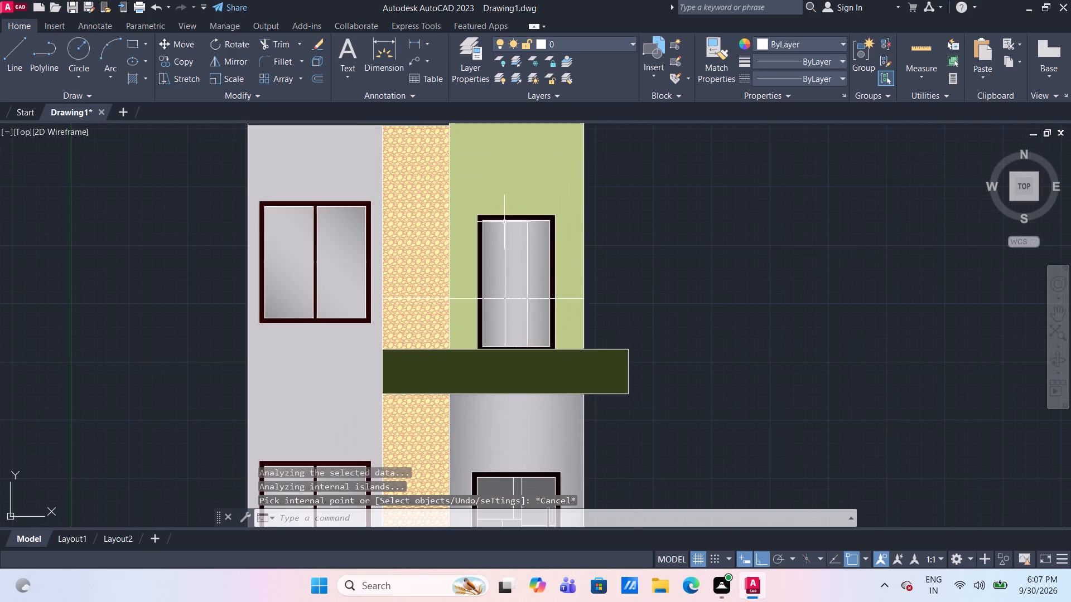
scroll(498, 211, "up", 2)
scroll(498, 211, "down", 4)
scroll(468, 228, "up", 2)
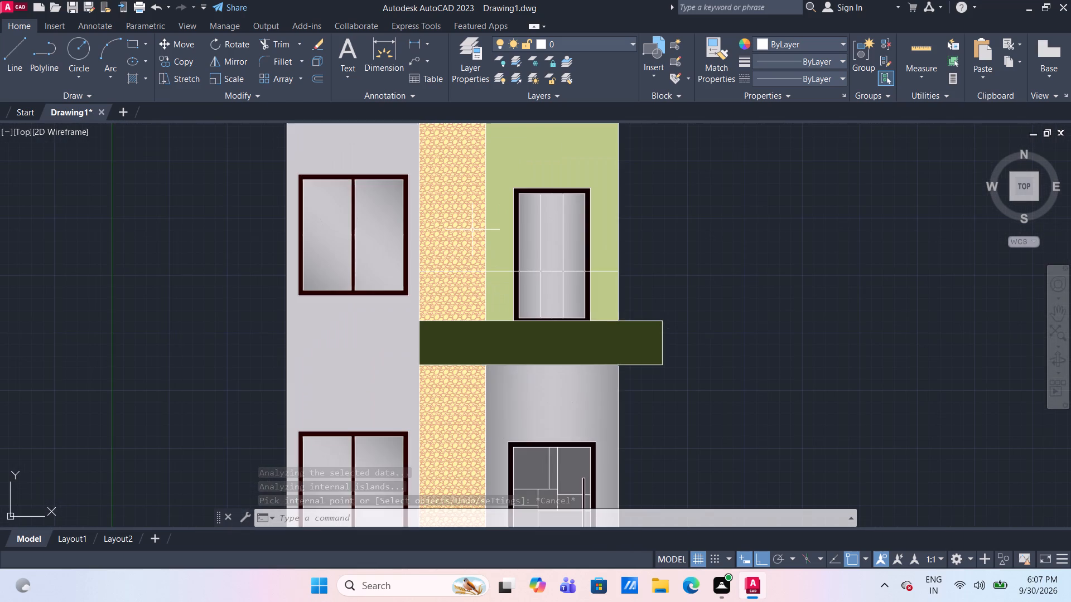
left_click(469, 228)
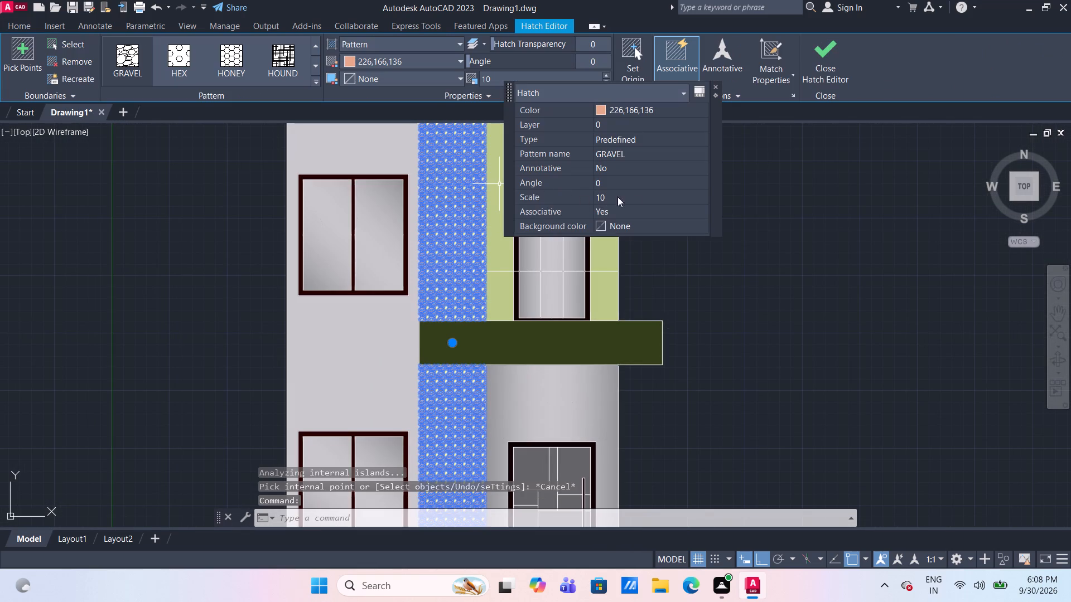
left_click(635, 197)
type("20")
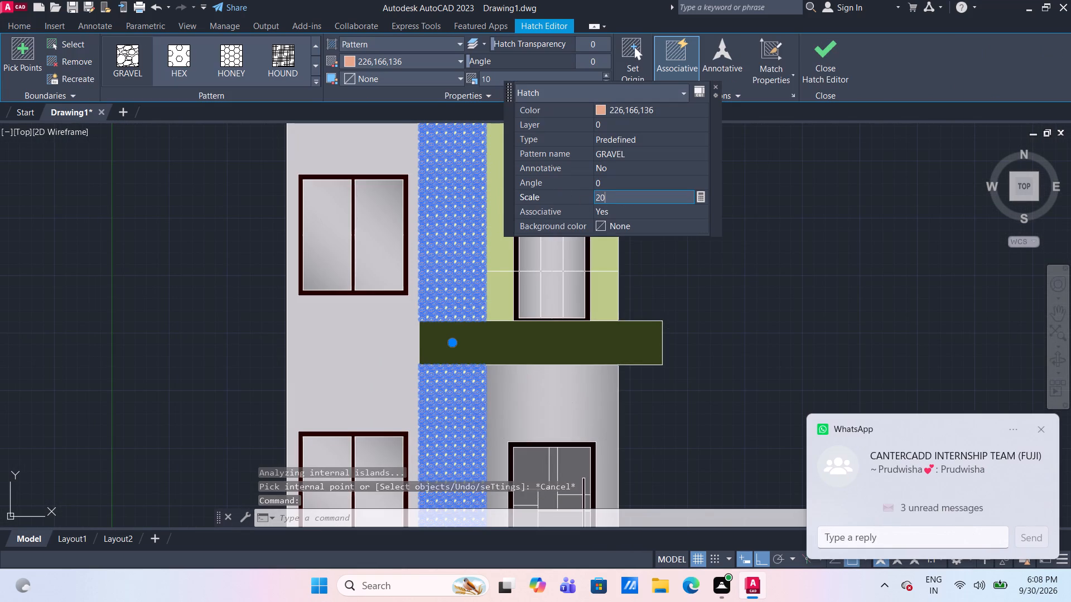
key("Return")
key("Escape")
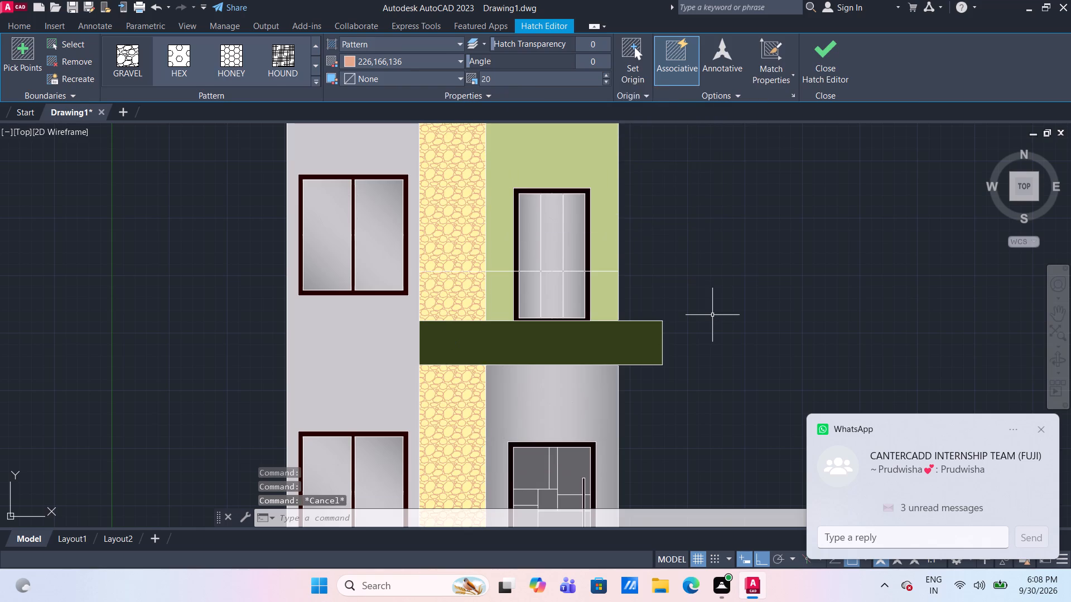
Set the scale of the recessed wall strip's gravel hatch to 15.
scroll(718, 319, "down", 2)
scroll(718, 315, "up", 2)
middle_click_drag(706, 264, 697, 230)
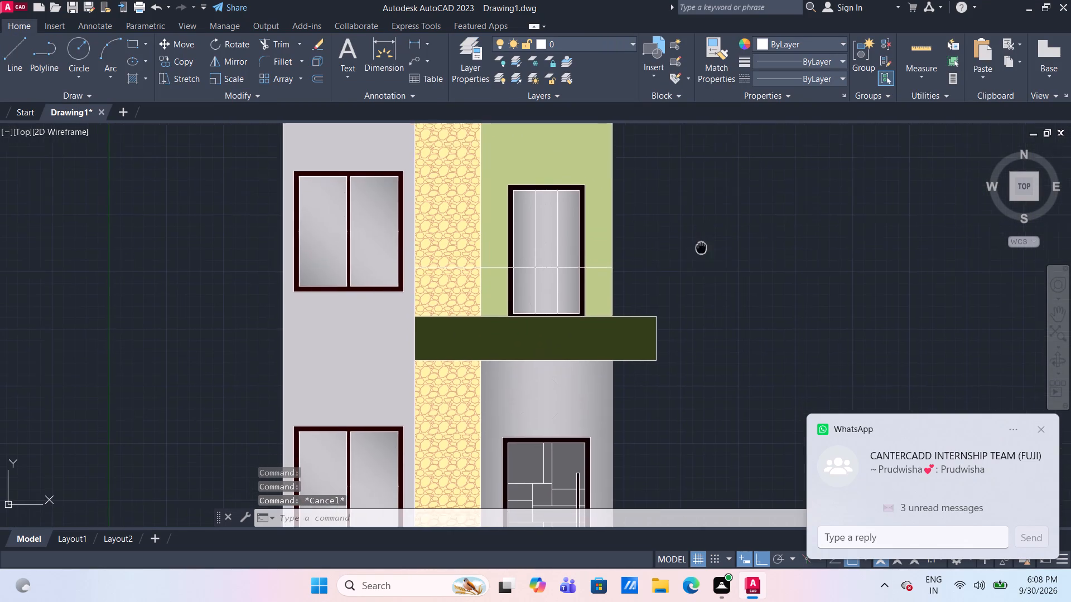
middle_click_drag(697, 230, 694, 222)
scroll(694, 222, "down", 1)
left_click(543, 192)
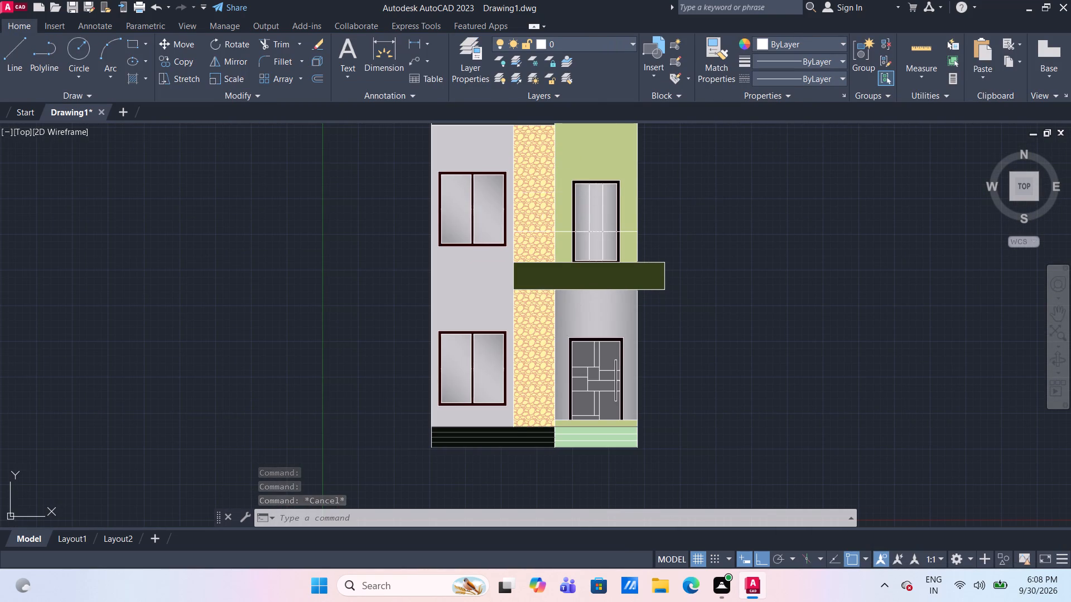
left_click(687, 151)
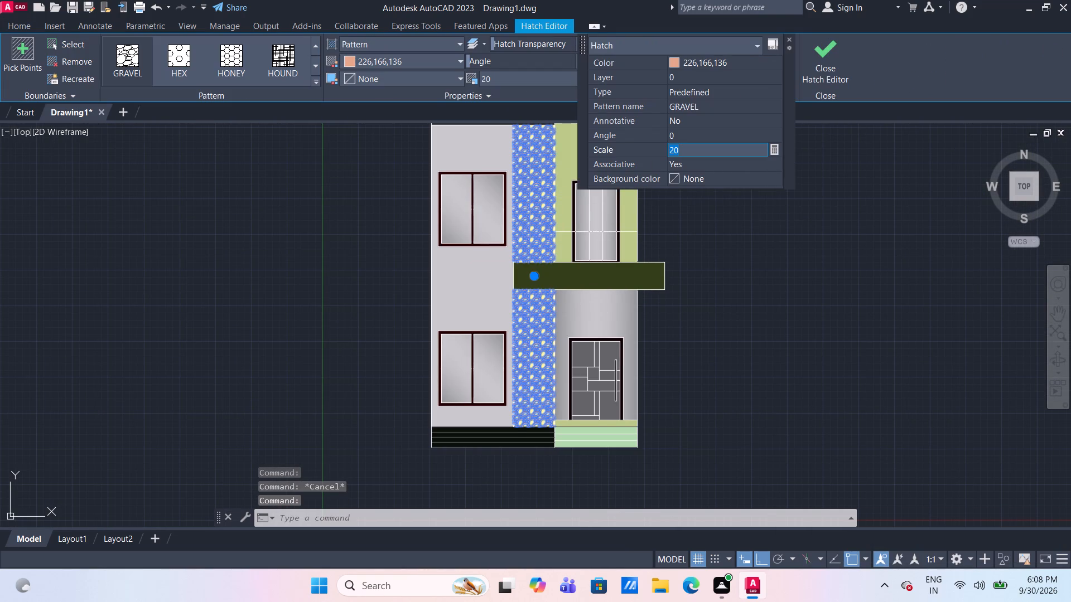
type("15")
key("Return")
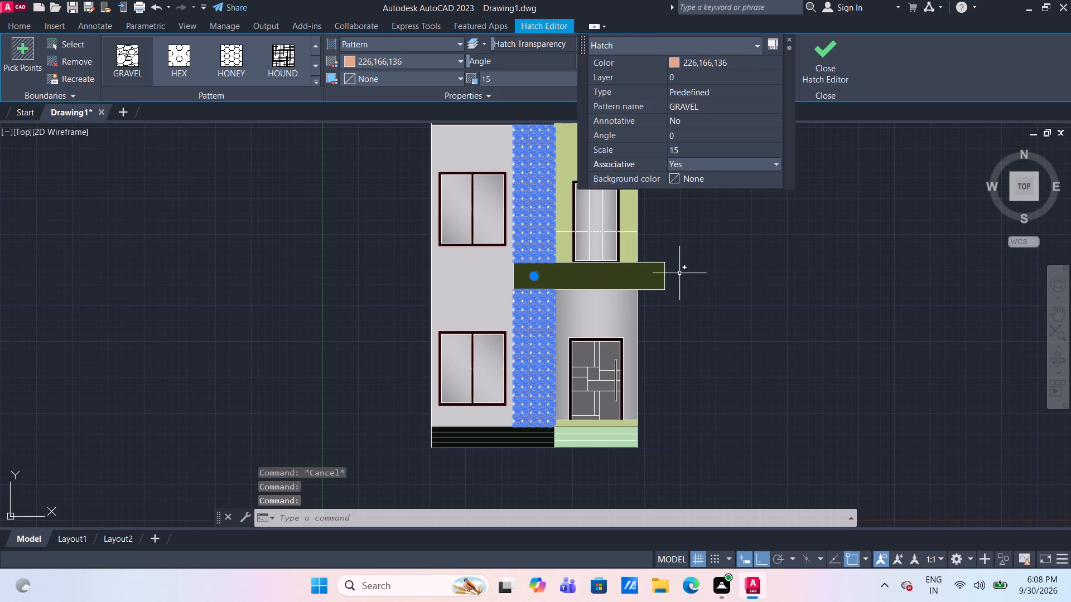
key("Escape")
Examine the elevation with the rescaled gravel hatch, overall and close up around the projecting slab.
scroll(681, 280, "down", 1)
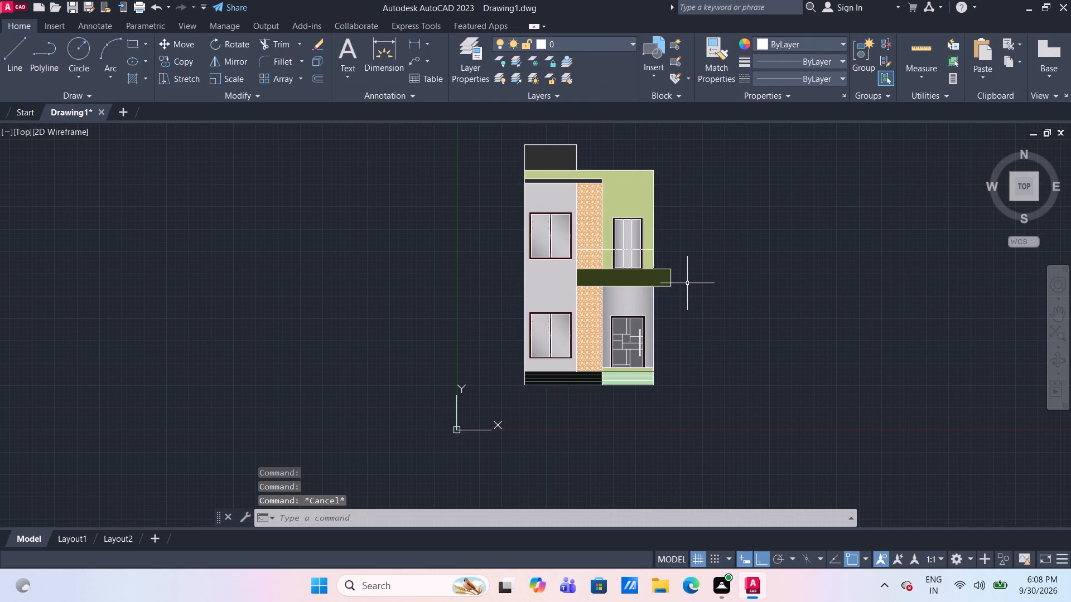
middle_click_drag(735, 315, 696, 295)
scroll(691, 283, "up", 1)
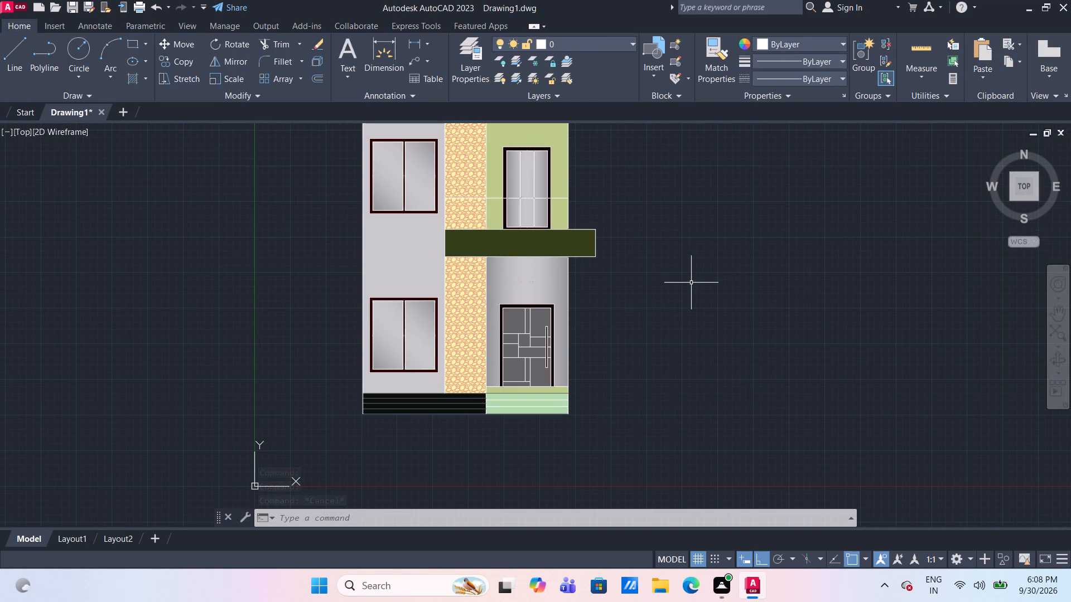
middle_click_drag(698, 285, 701, 342)
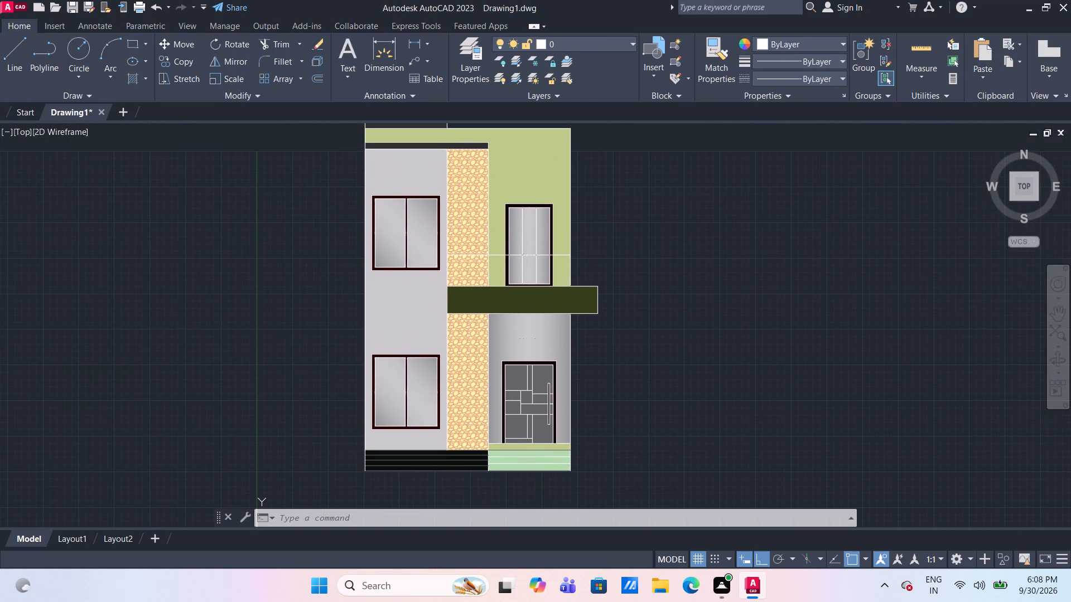
scroll(701, 342, "down", 1)
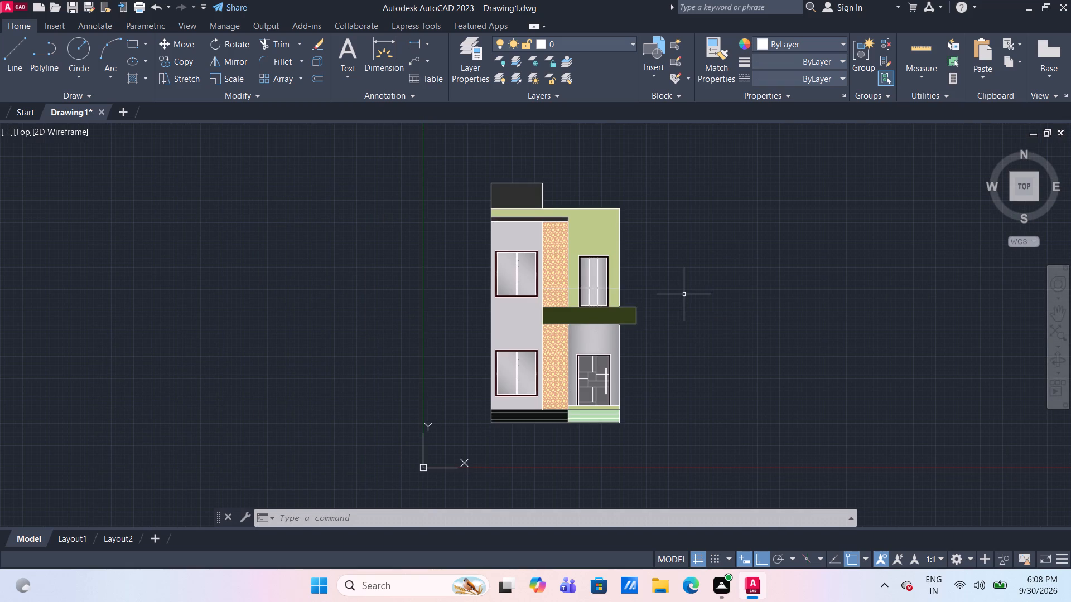
scroll(650, 271, "up", 2)
middle_click_drag(647, 281, 648, 251)
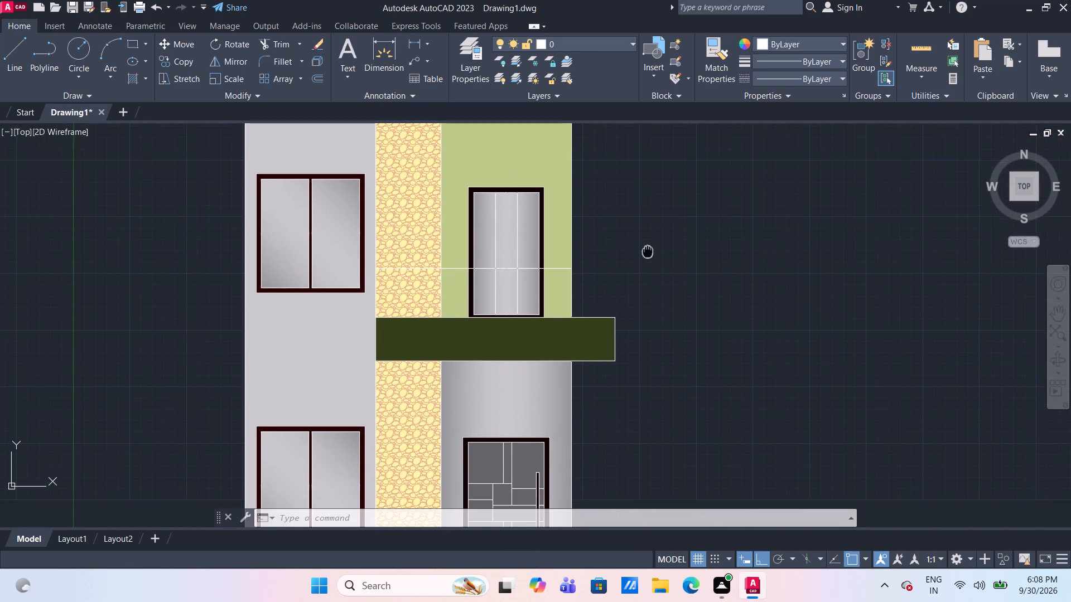
middle_click_drag(648, 251, 647, 251)
scroll(647, 251, "up", 1)
middle_click_drag(647, 251, 670, 219)
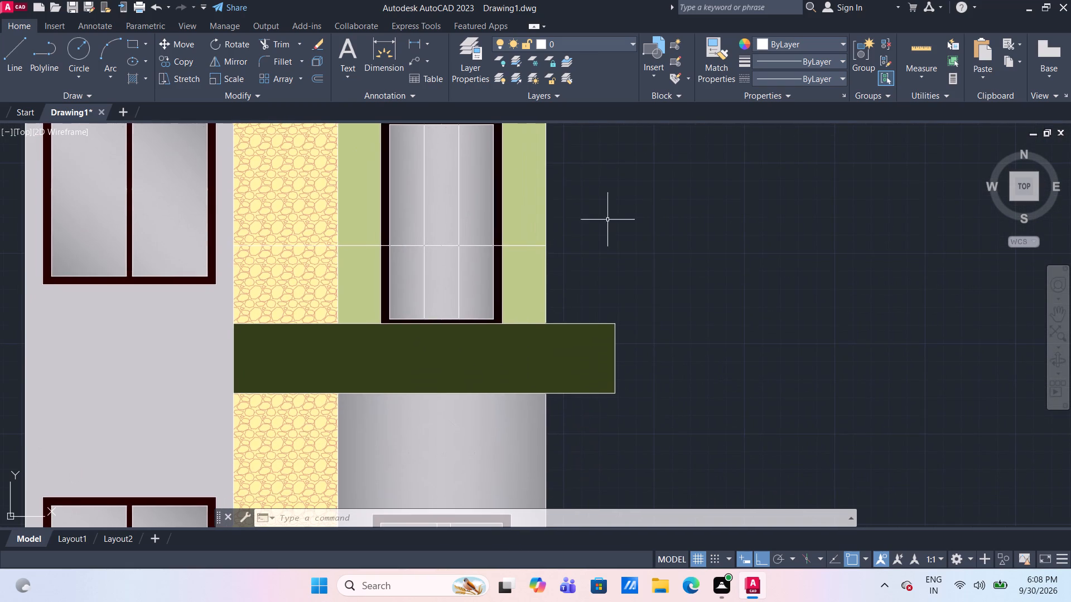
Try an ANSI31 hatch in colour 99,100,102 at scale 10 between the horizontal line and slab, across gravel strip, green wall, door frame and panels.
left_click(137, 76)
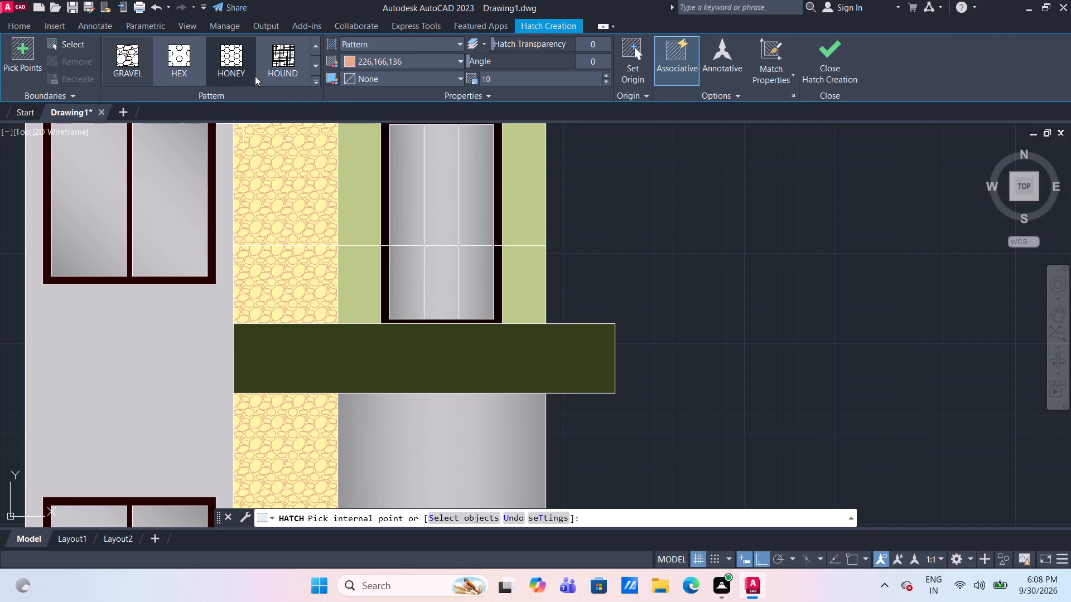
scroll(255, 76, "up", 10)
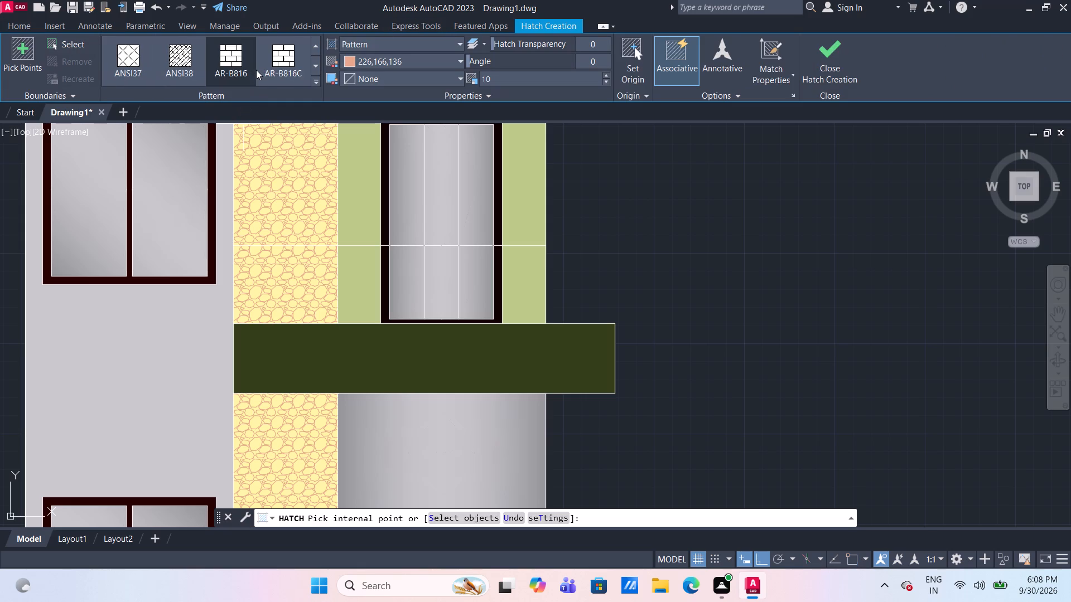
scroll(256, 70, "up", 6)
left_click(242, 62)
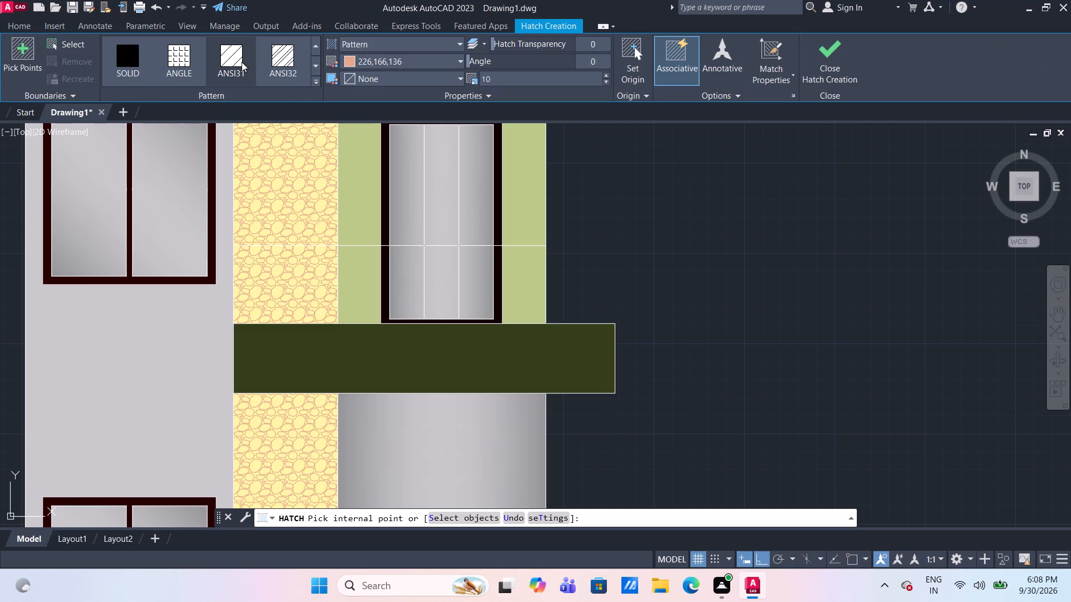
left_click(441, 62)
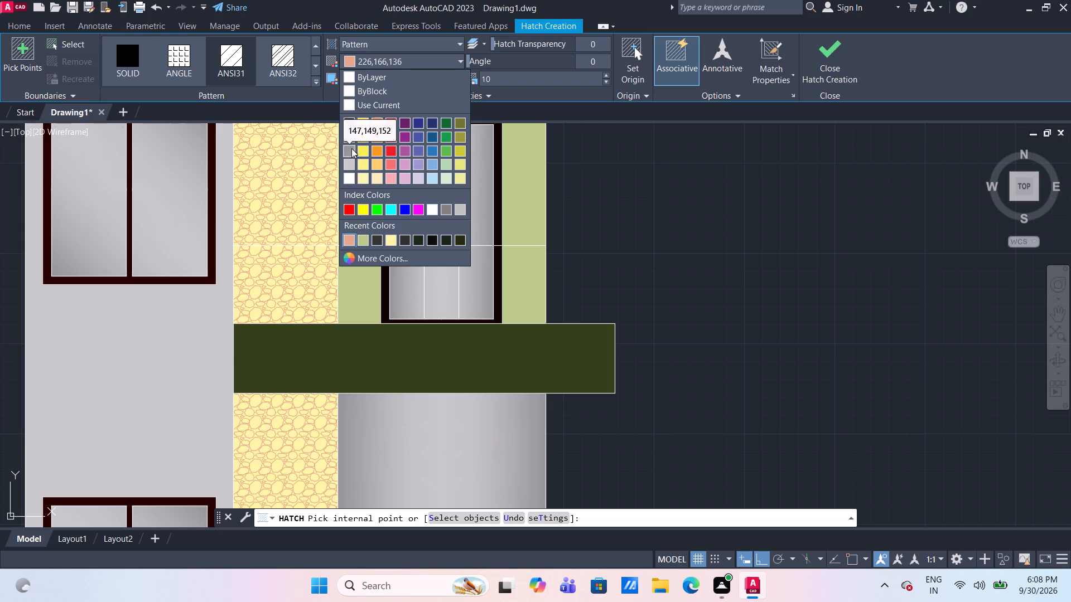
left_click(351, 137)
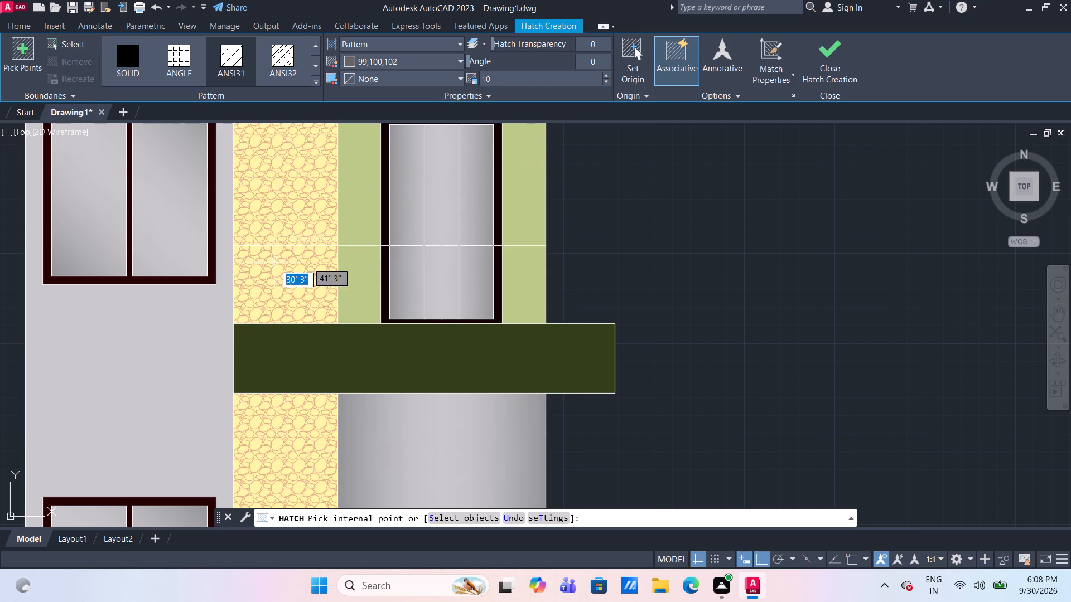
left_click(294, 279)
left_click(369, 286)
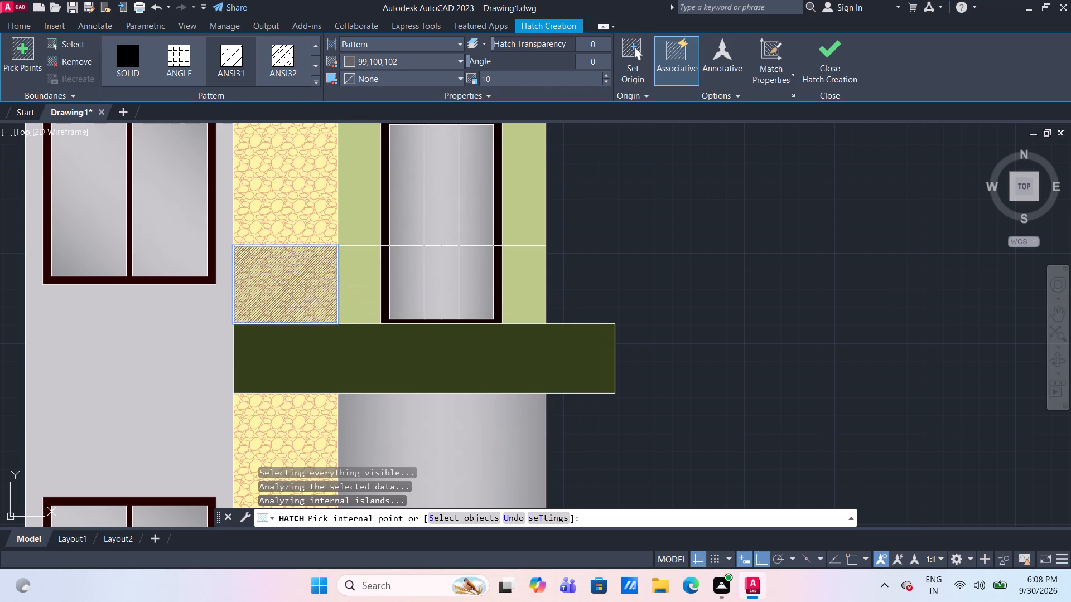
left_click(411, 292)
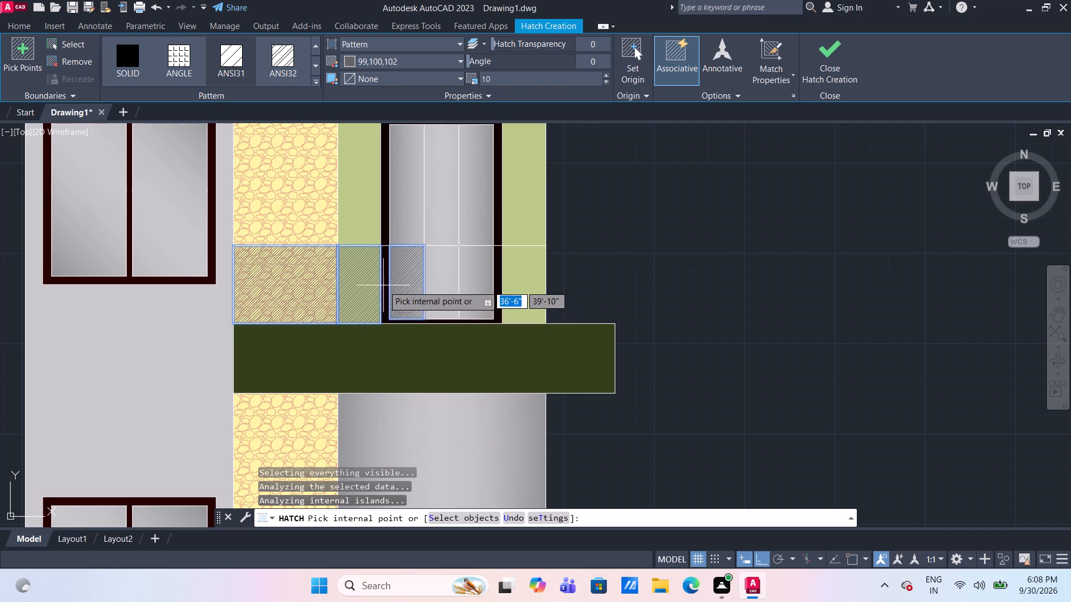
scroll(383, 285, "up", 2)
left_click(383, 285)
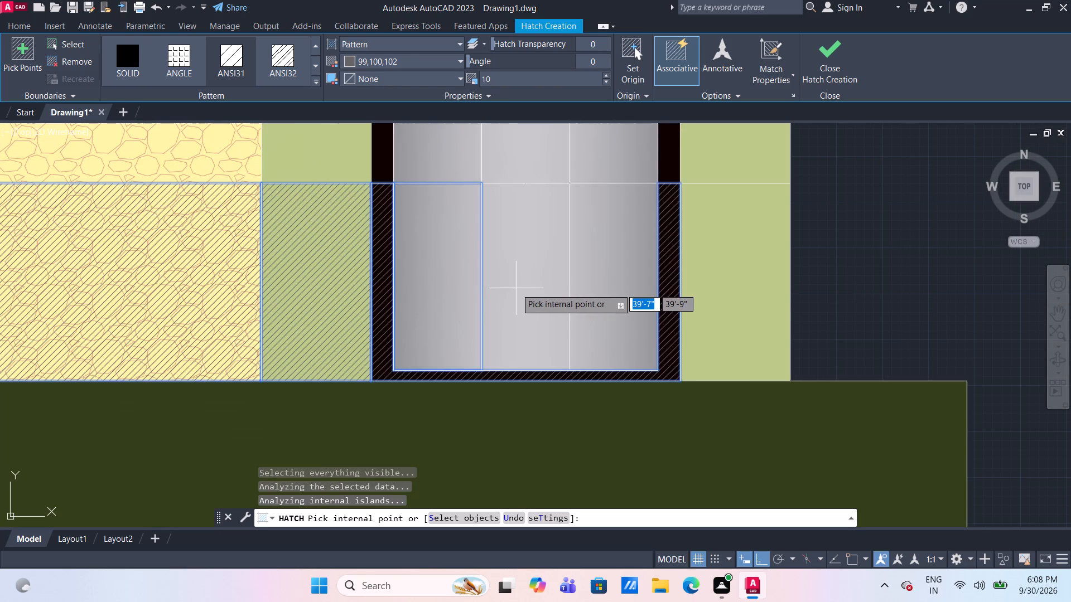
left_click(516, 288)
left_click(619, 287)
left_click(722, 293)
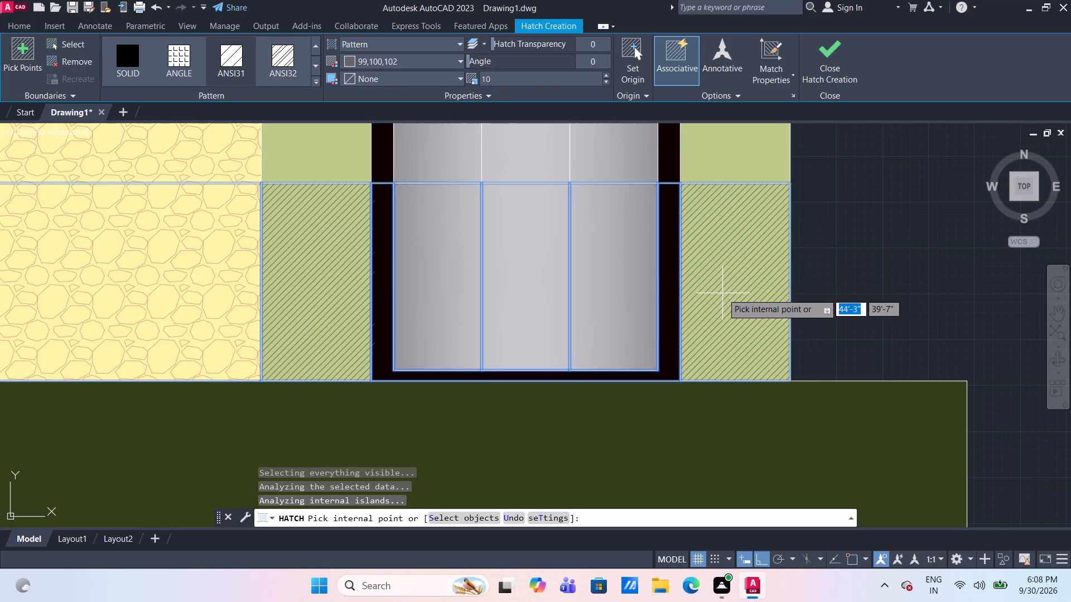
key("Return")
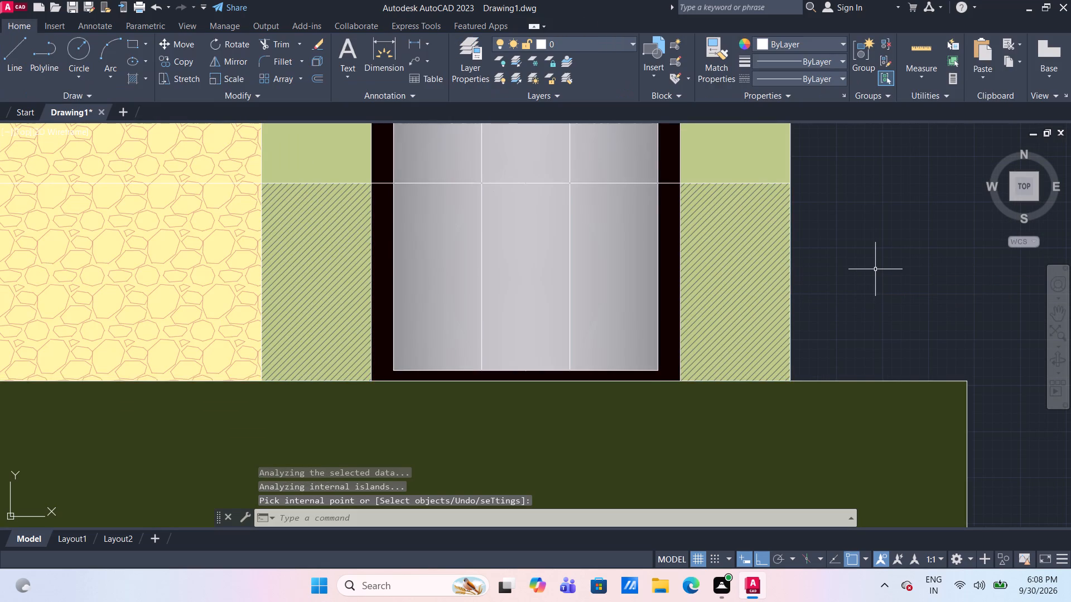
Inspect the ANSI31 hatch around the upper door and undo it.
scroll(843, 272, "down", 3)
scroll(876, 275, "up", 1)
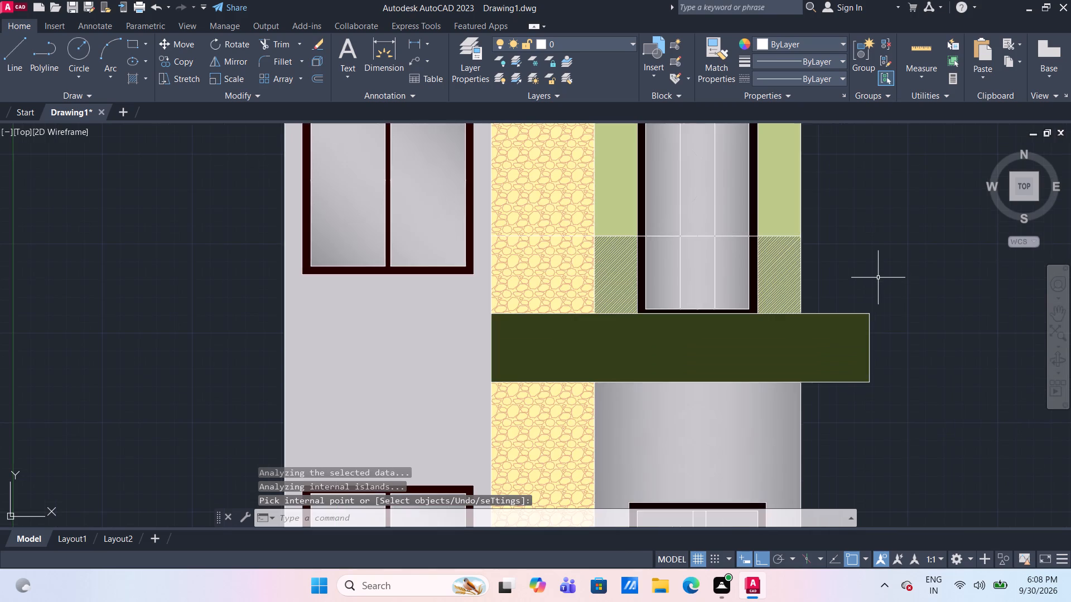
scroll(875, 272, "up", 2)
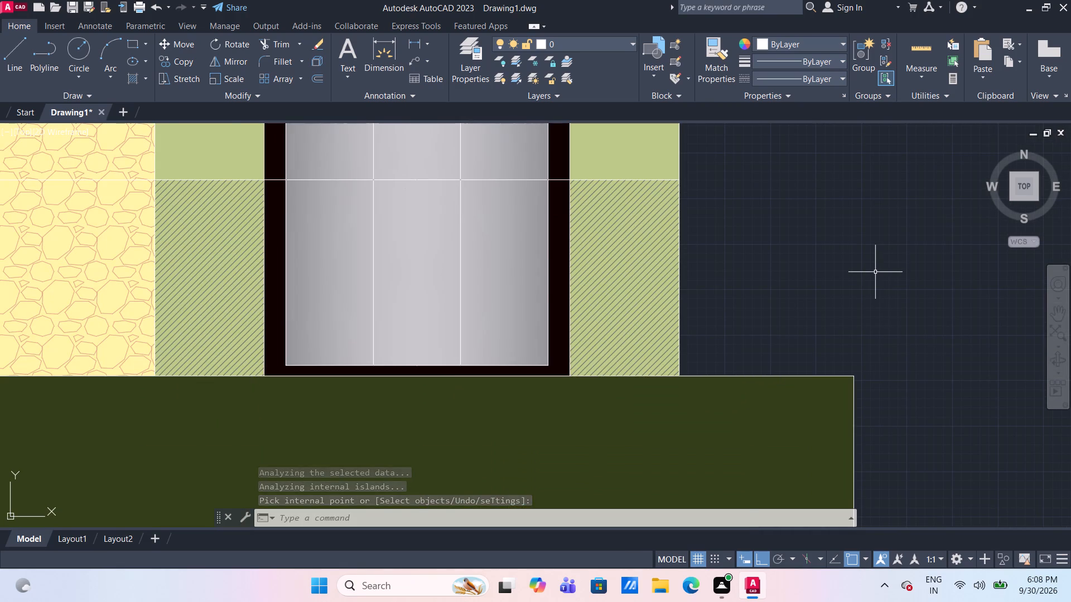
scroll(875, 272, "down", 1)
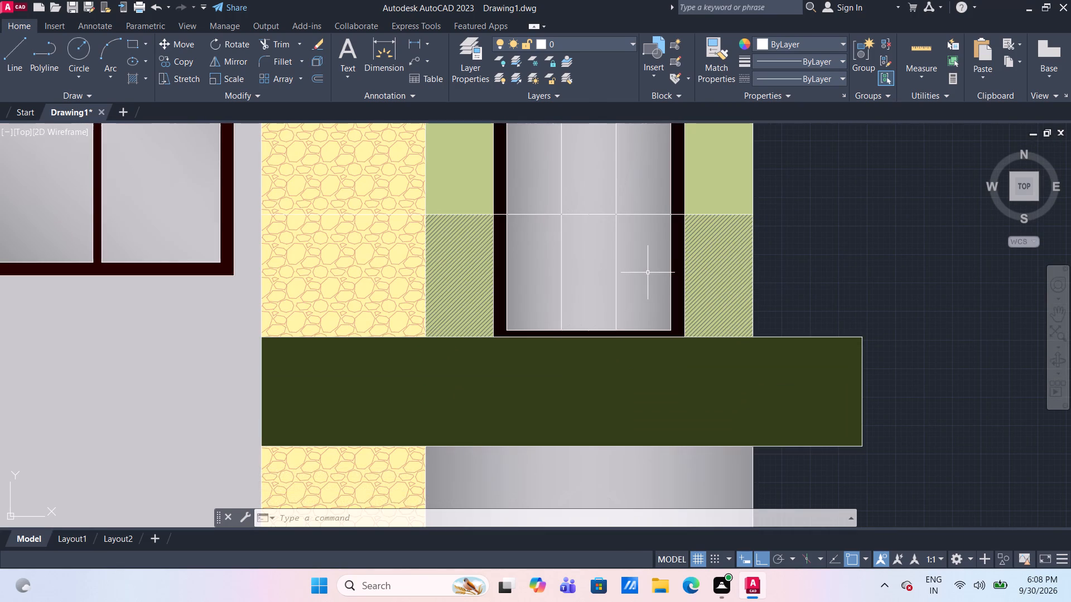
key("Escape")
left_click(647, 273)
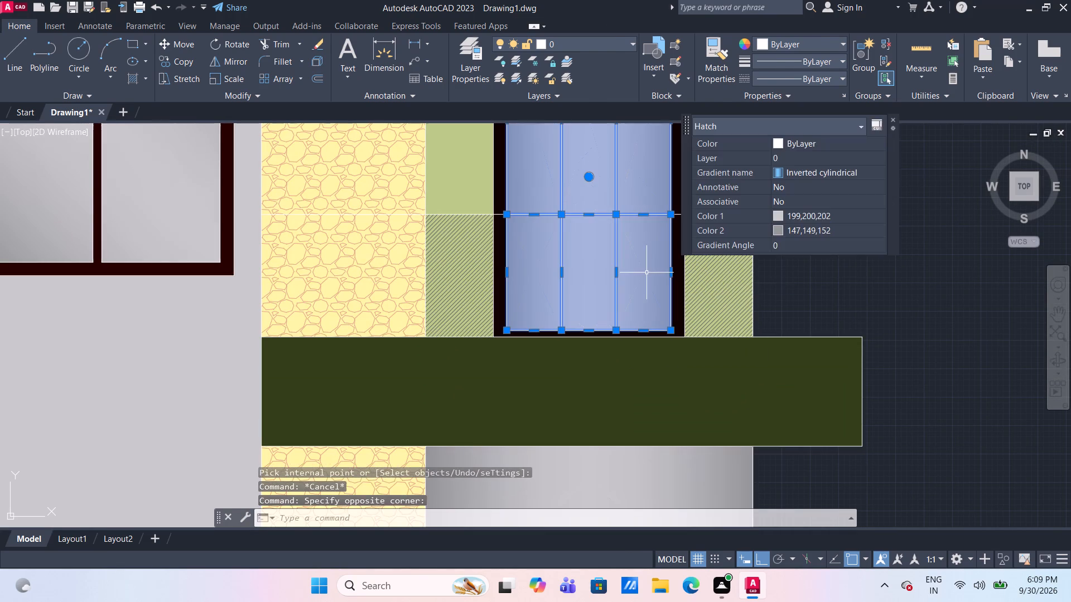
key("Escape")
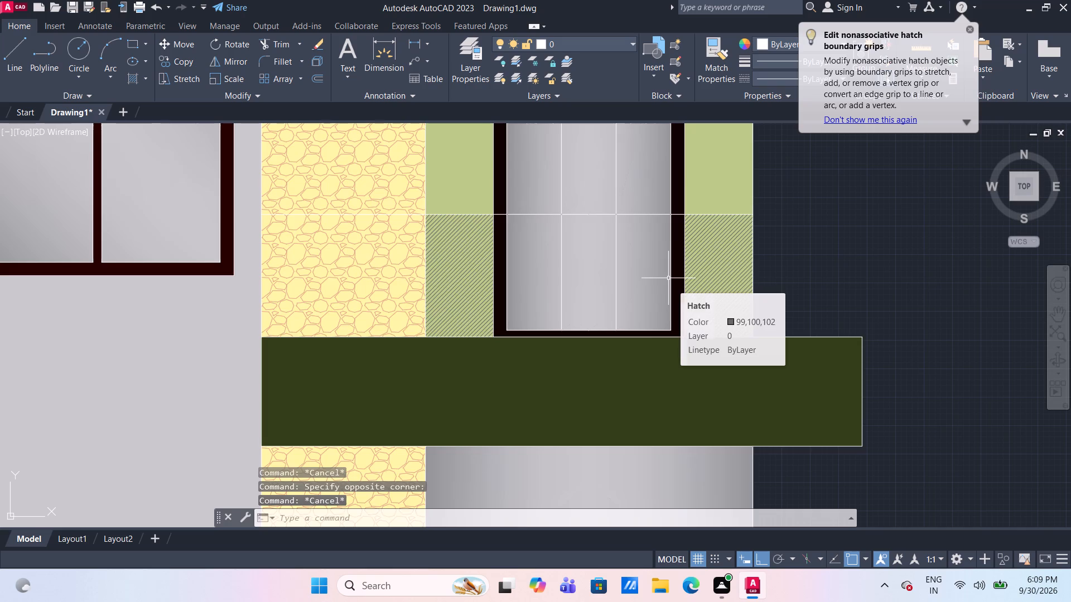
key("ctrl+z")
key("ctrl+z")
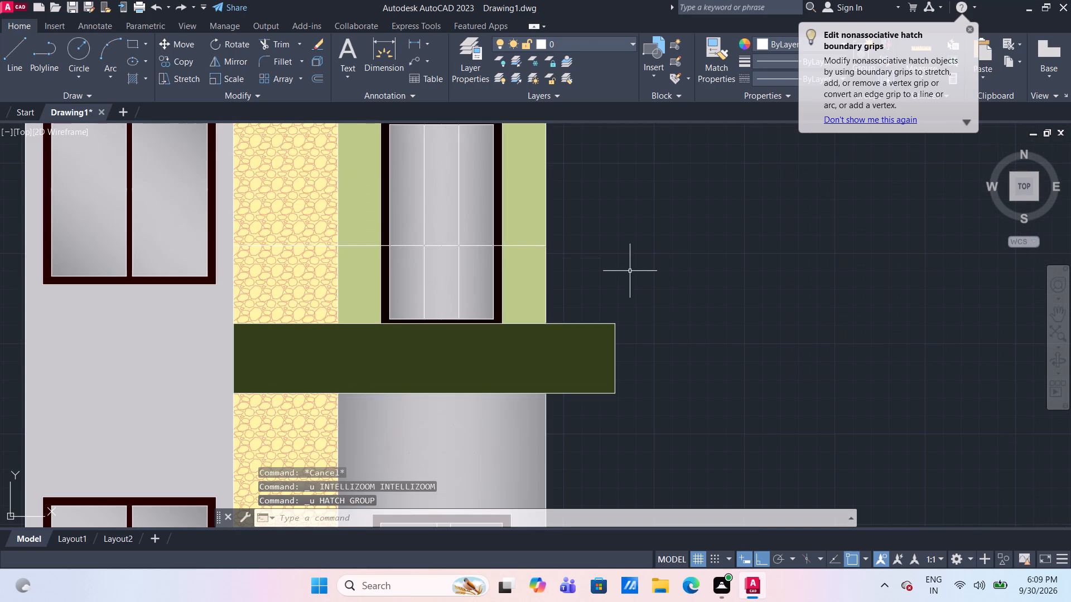
Hatch the band above the slab with ANSI31 in colour 99,100,102 at scale 10, picking the gravel strip, green wall sides and door frame.
left_click(130, 77)
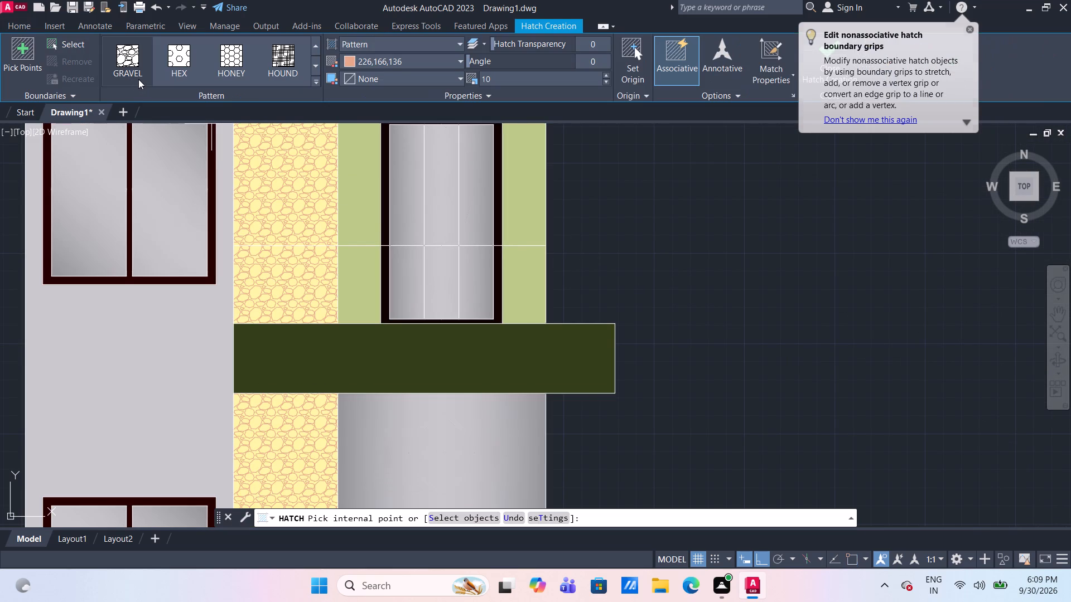
scroll(184, 54, "up", 15)
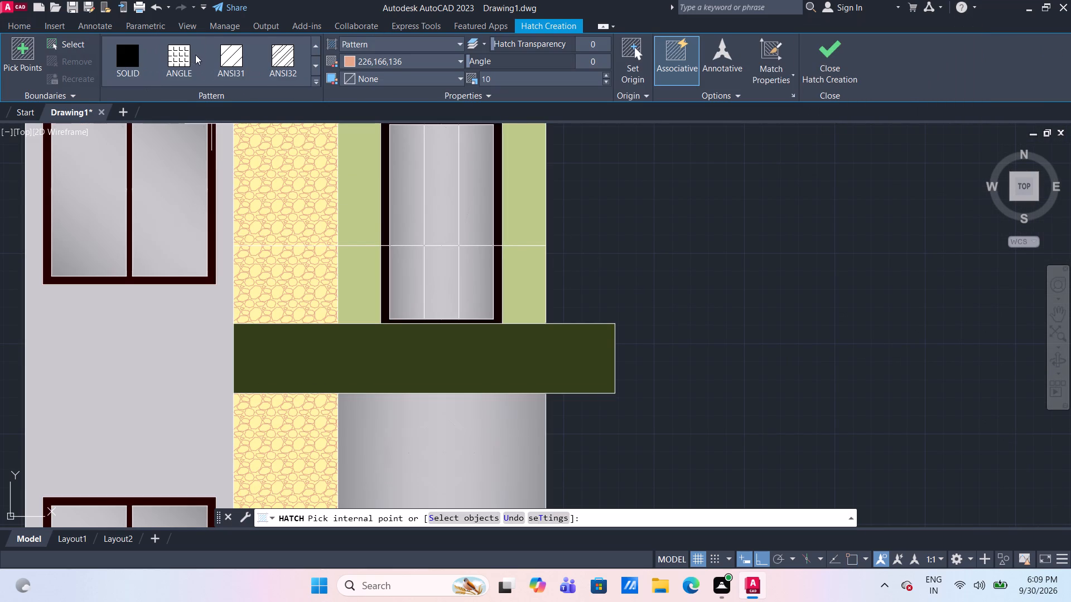
left_click(228, 59)
left_click(442, 67)
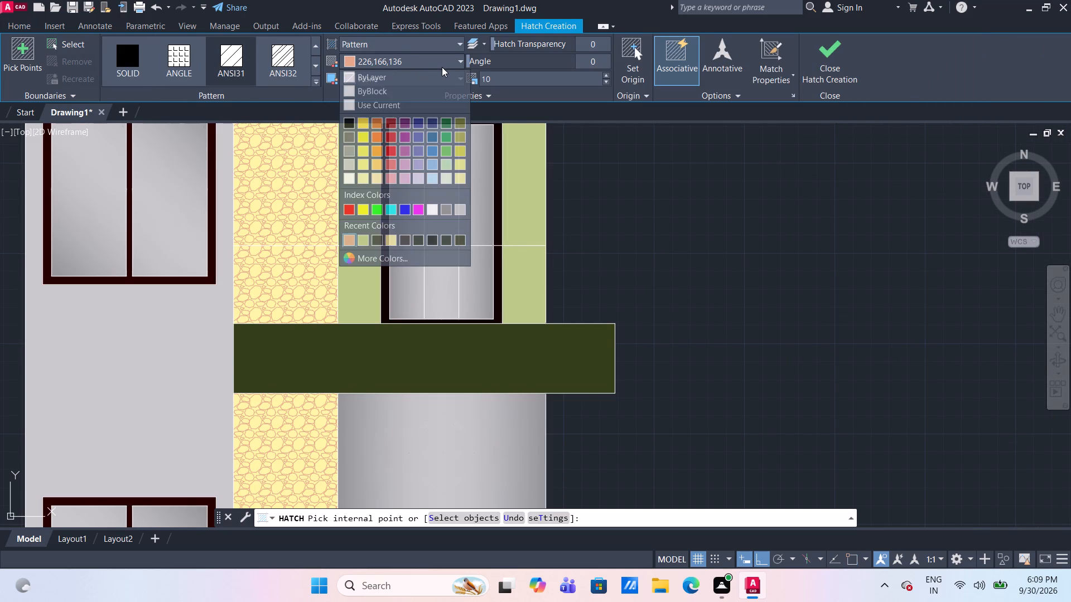
left_click(345, 136)
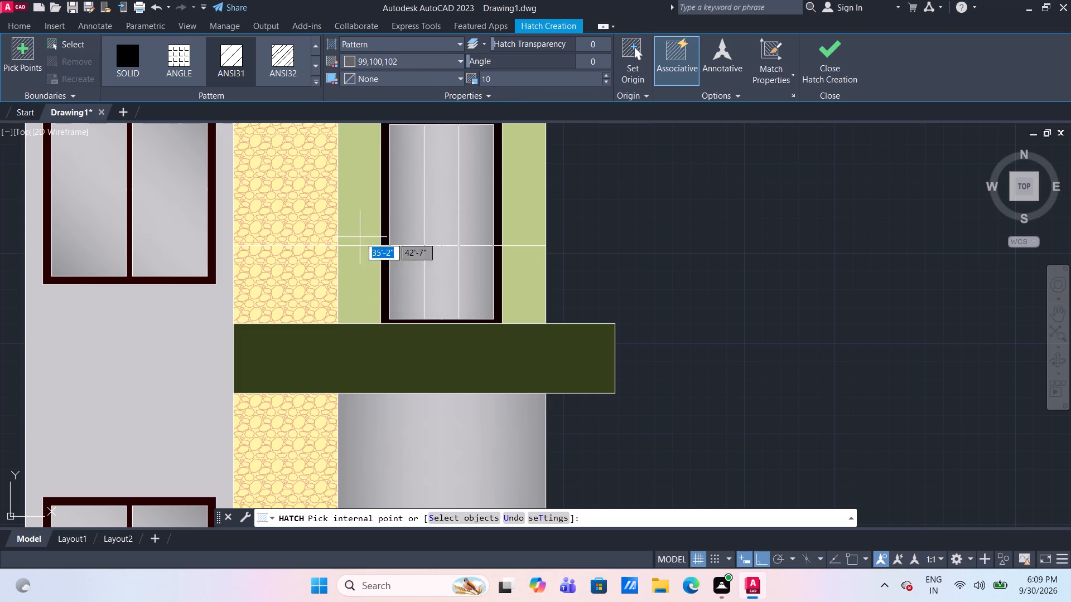
left_click(322, 273)
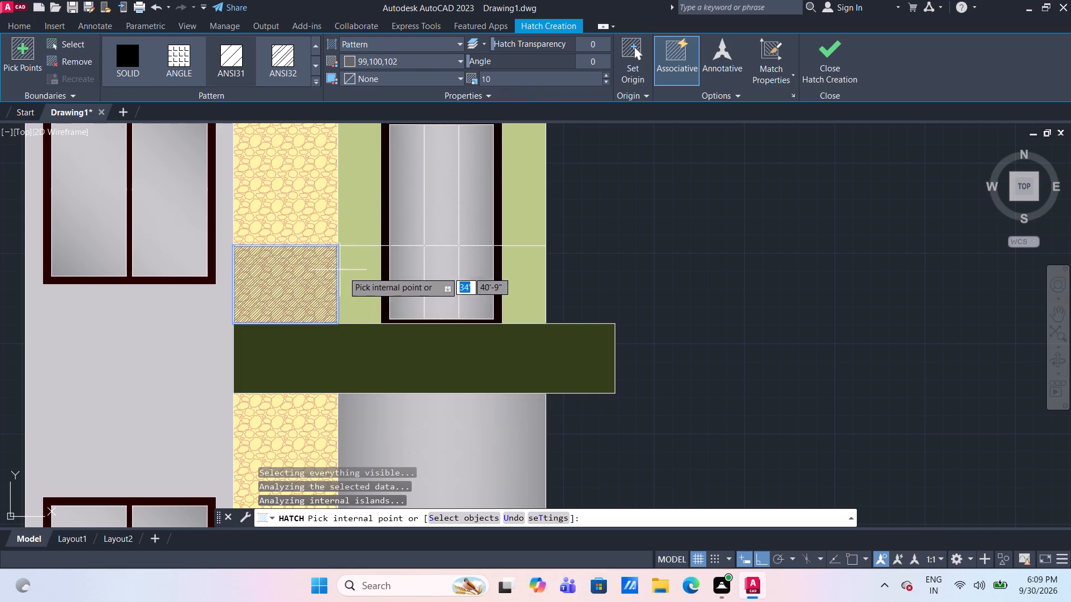
left_click(351, 276)
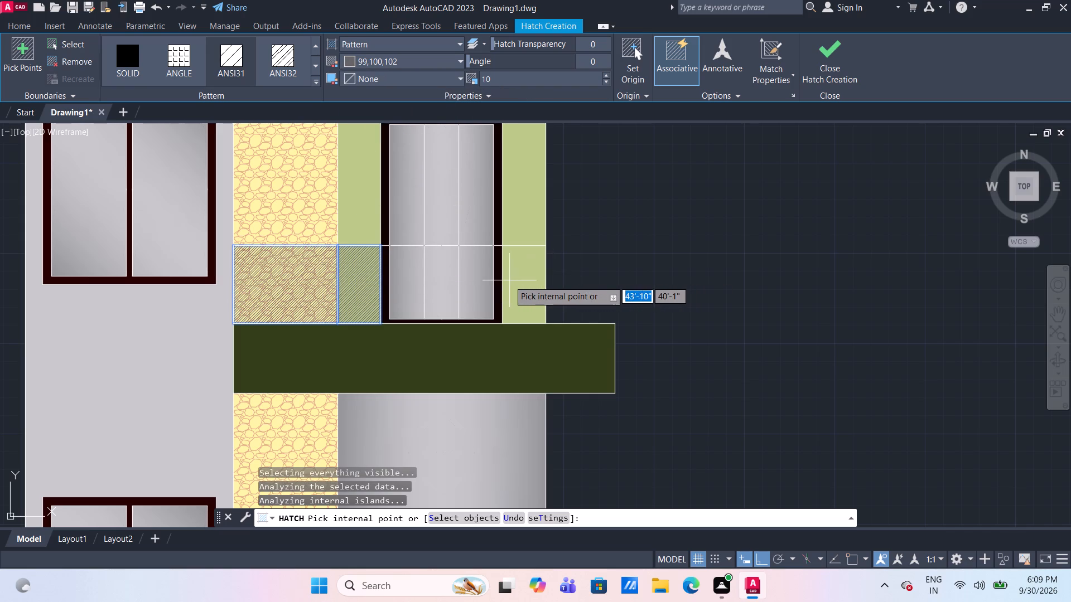
left_click(387, 278)
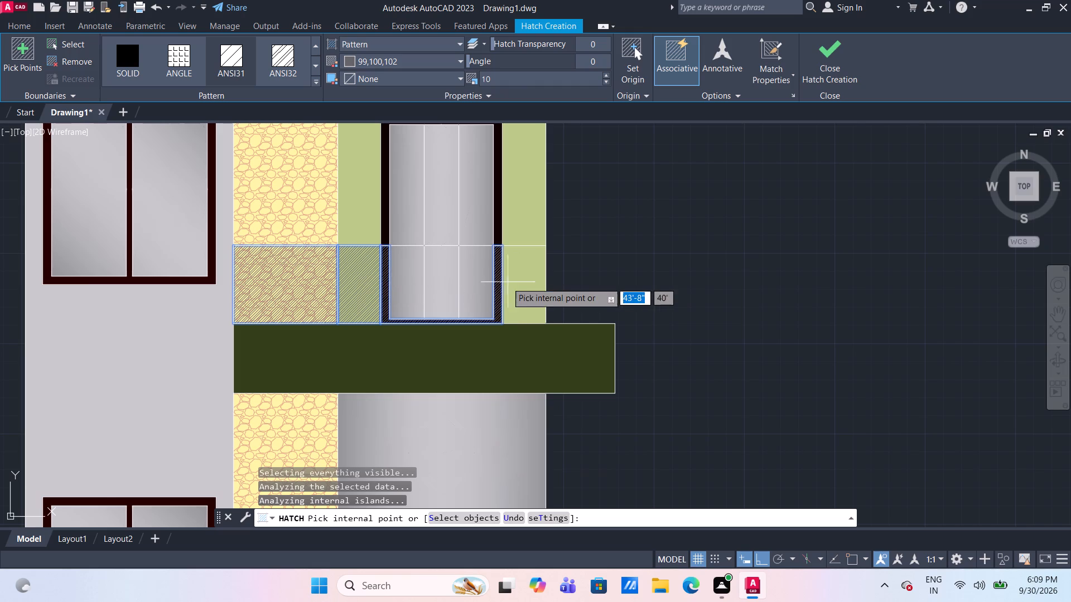
left_click(517, 289)
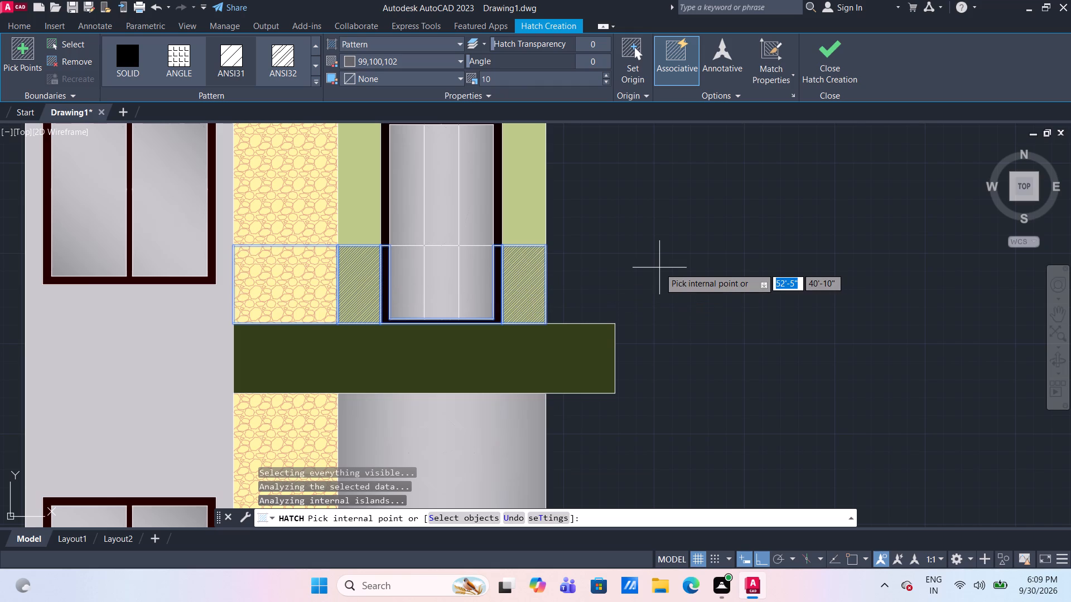
key("Escape")
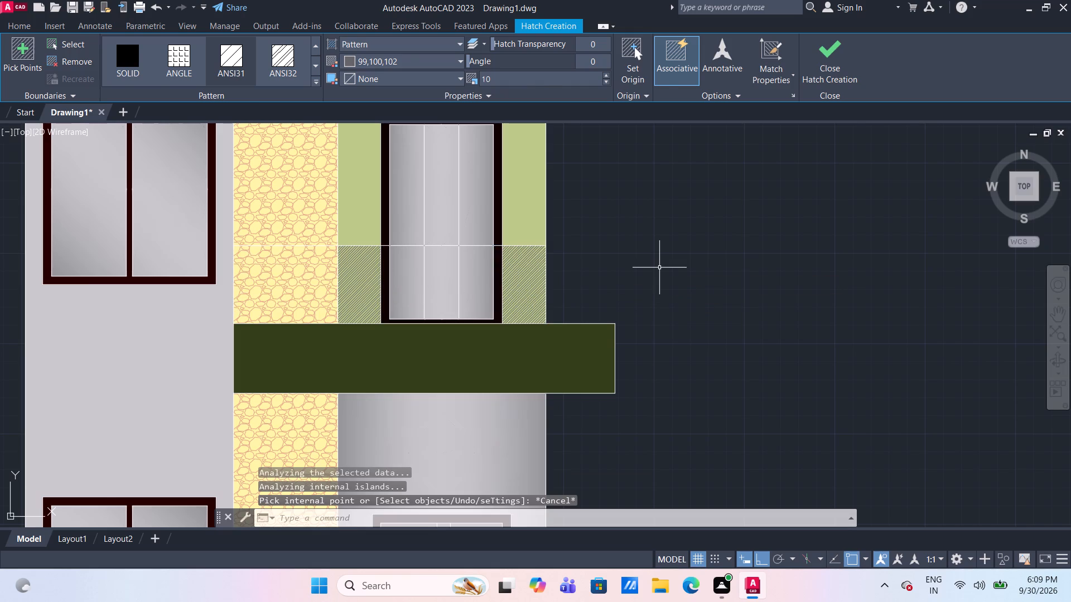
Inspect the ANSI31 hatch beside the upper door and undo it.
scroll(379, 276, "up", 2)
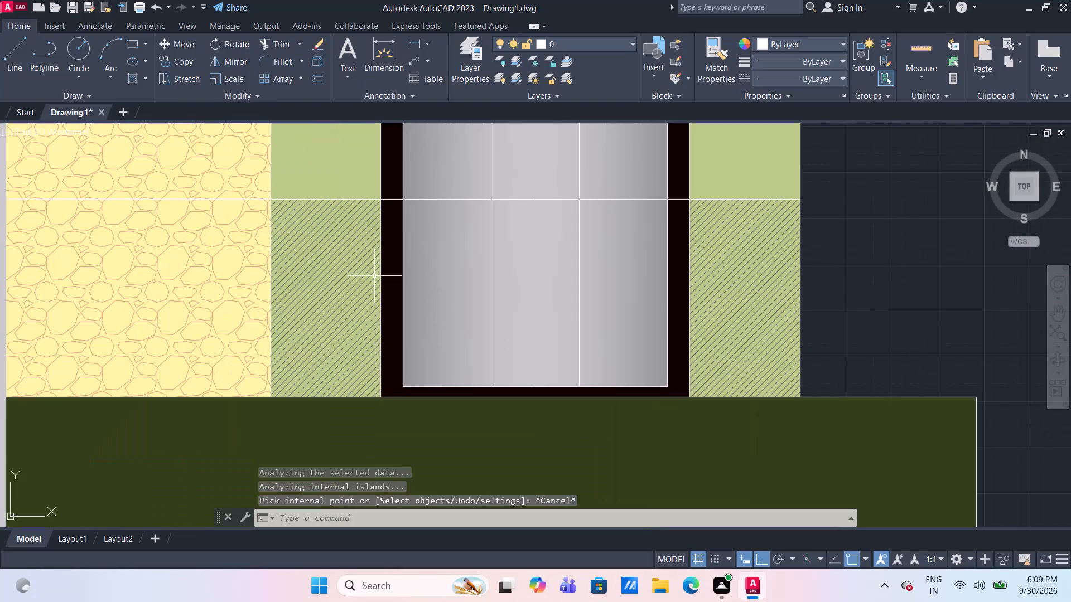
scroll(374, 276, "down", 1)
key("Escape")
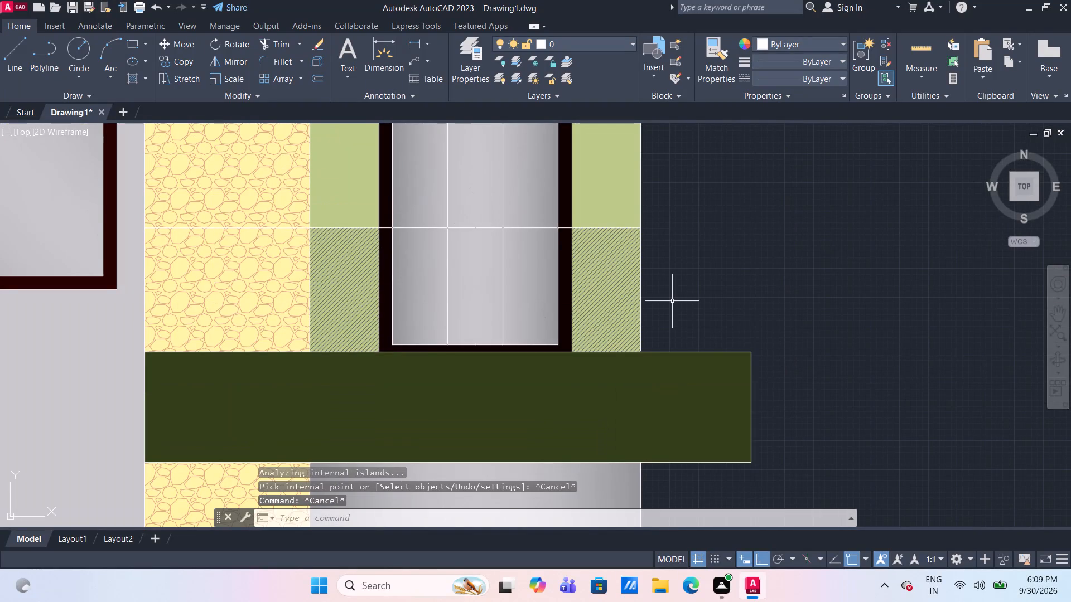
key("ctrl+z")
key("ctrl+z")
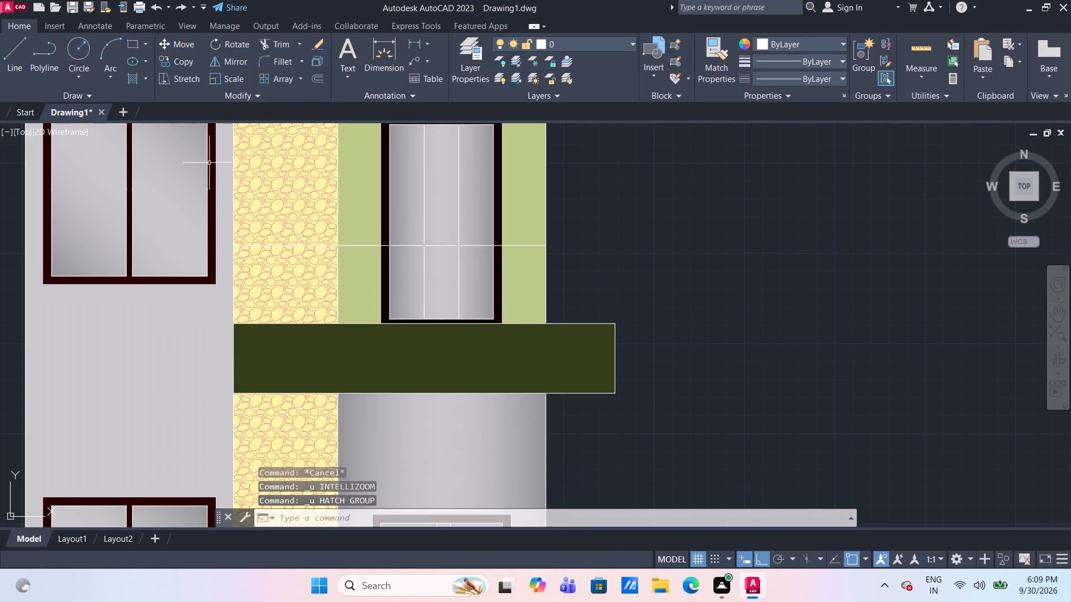
Hatch the gravel strip between the horizontal line and the slab with ANSI31 in colour 99,100,102 at scale 10.
left_click(135, 78)
scroll(200, 74, "up", 2)
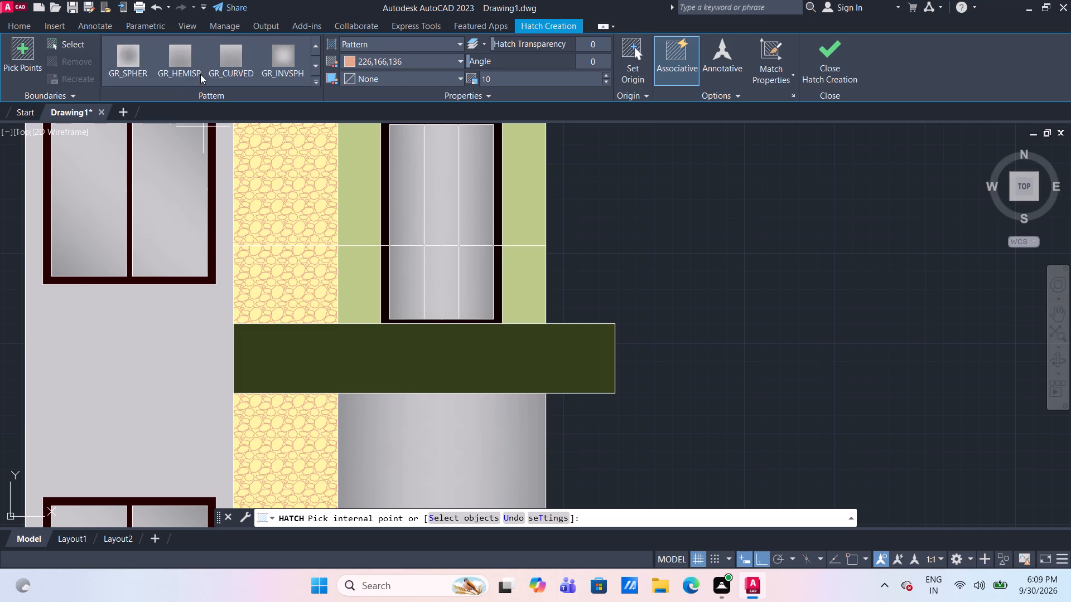
scroll(200, 74, "up", 15)
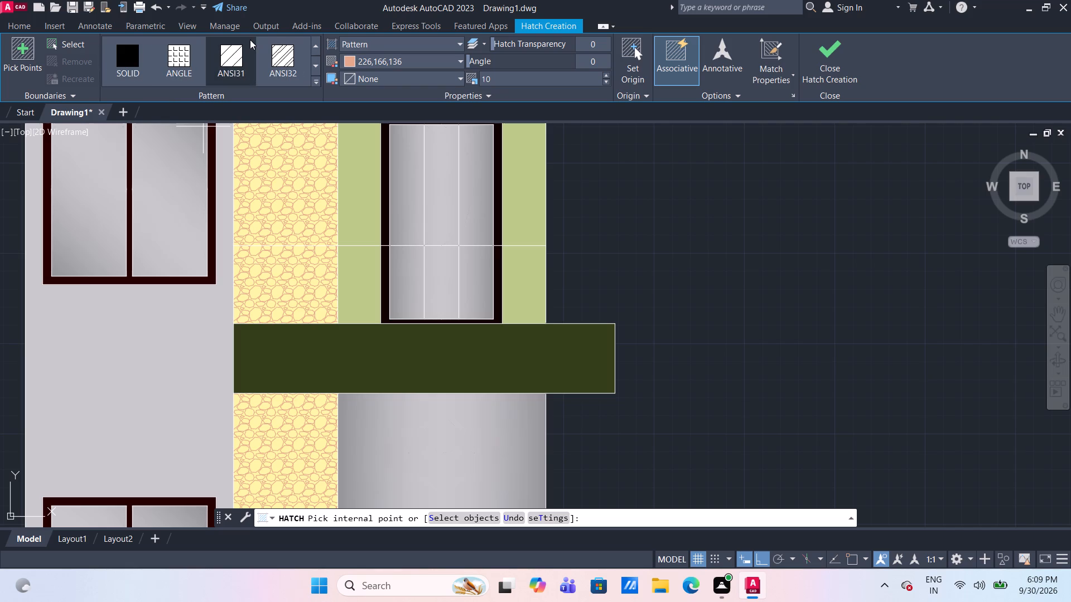
left_click(237, 58)
left_click(437, 61)
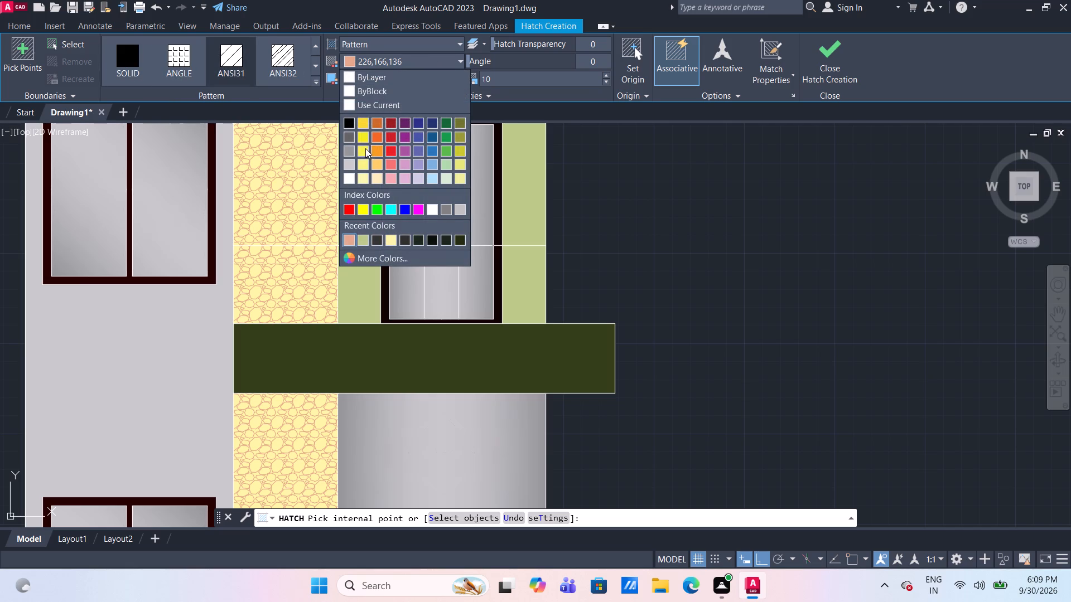
left_click(347, 137)
left_click(294, 290)
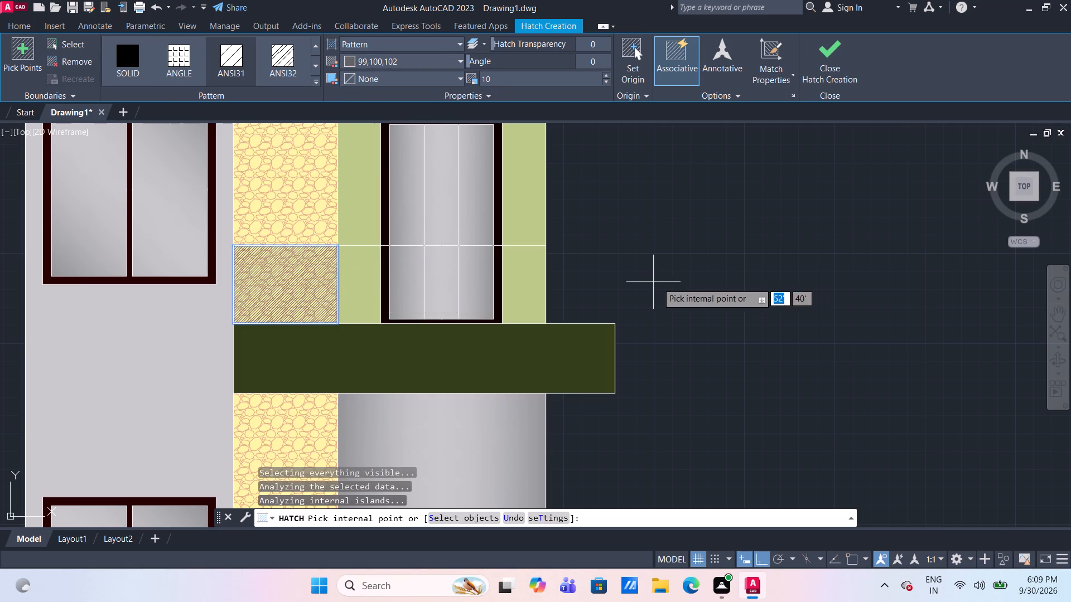
key("Return")
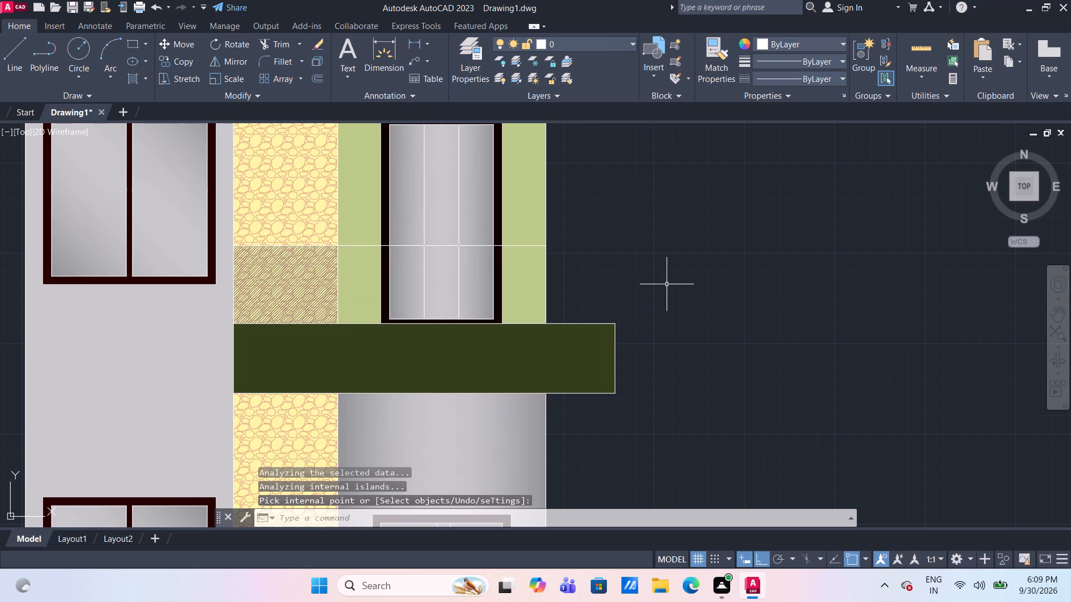
Apply separate ANSI31 hatches at scale 10 to the green wall on both sides of the upper door and to its frame, below the horizontal line.
left_click(133, 76)
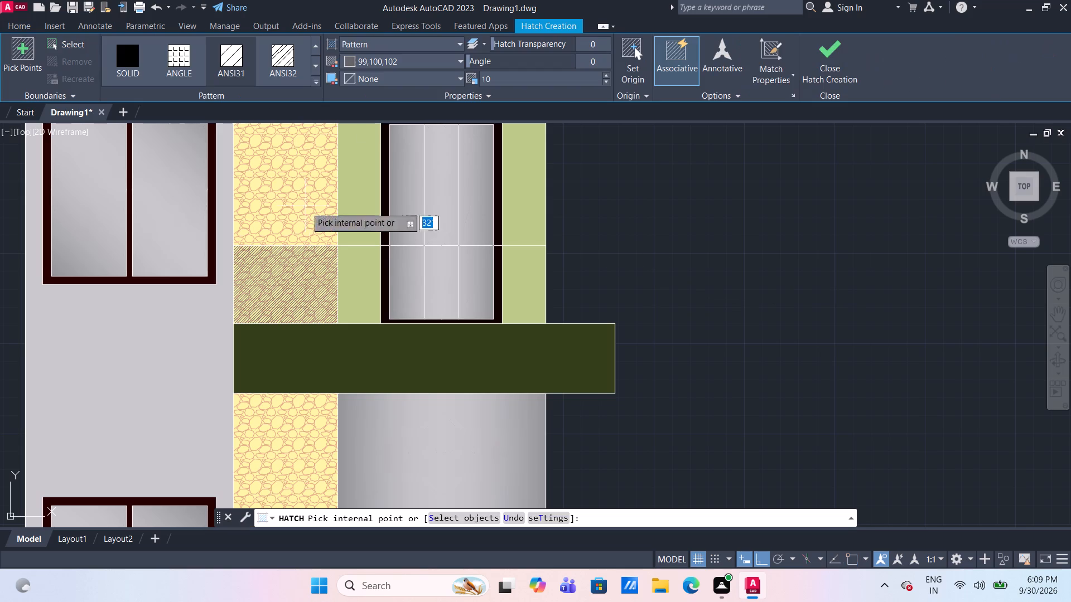
left_click(363, 295)
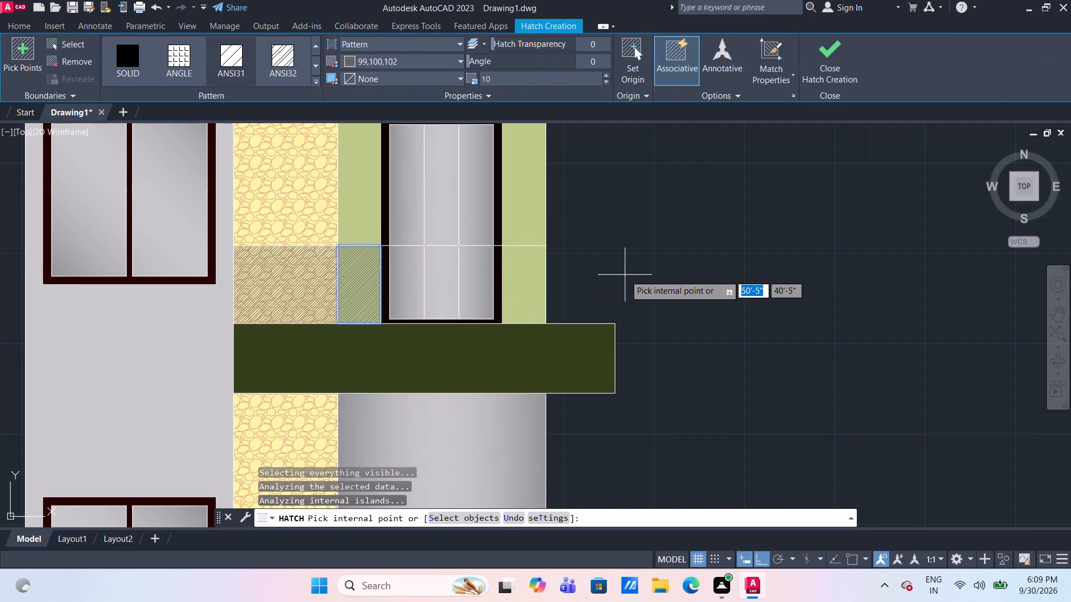
key("Return")
left_click(132, 80)
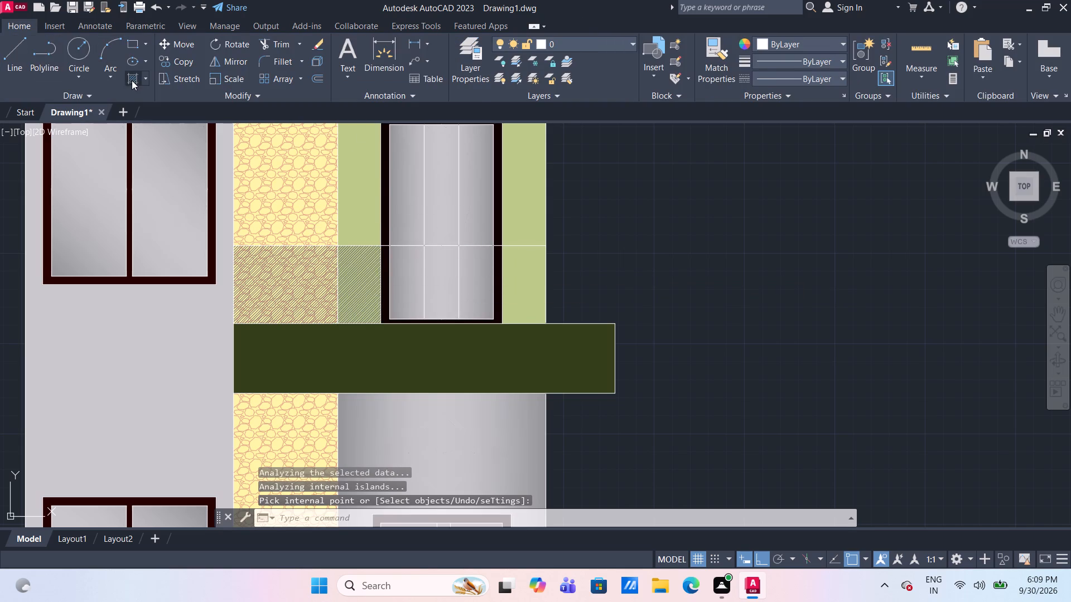
left_click(517, 287)
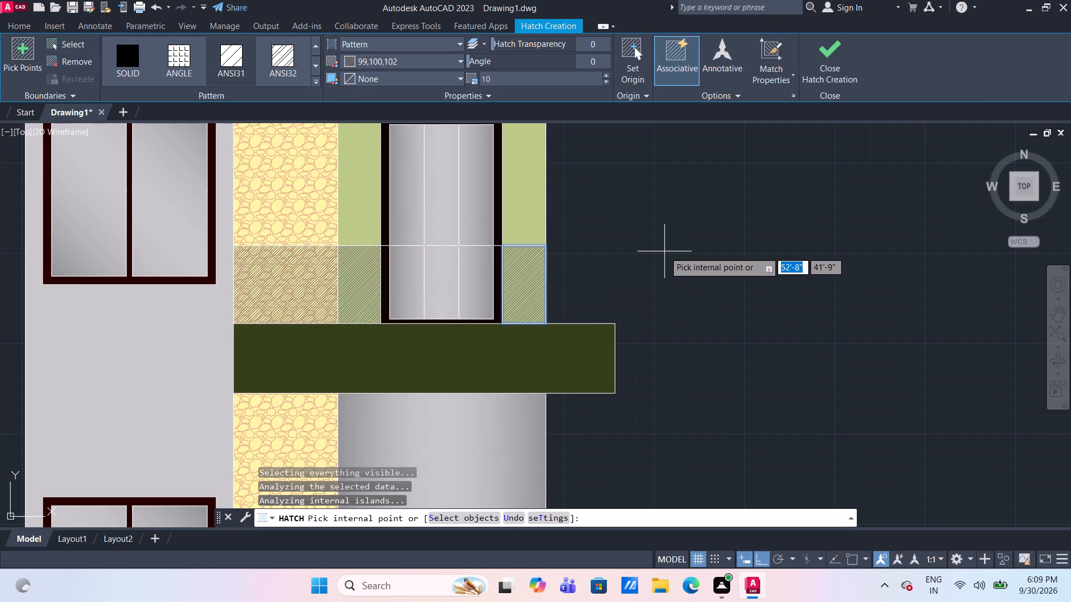
key("Return")
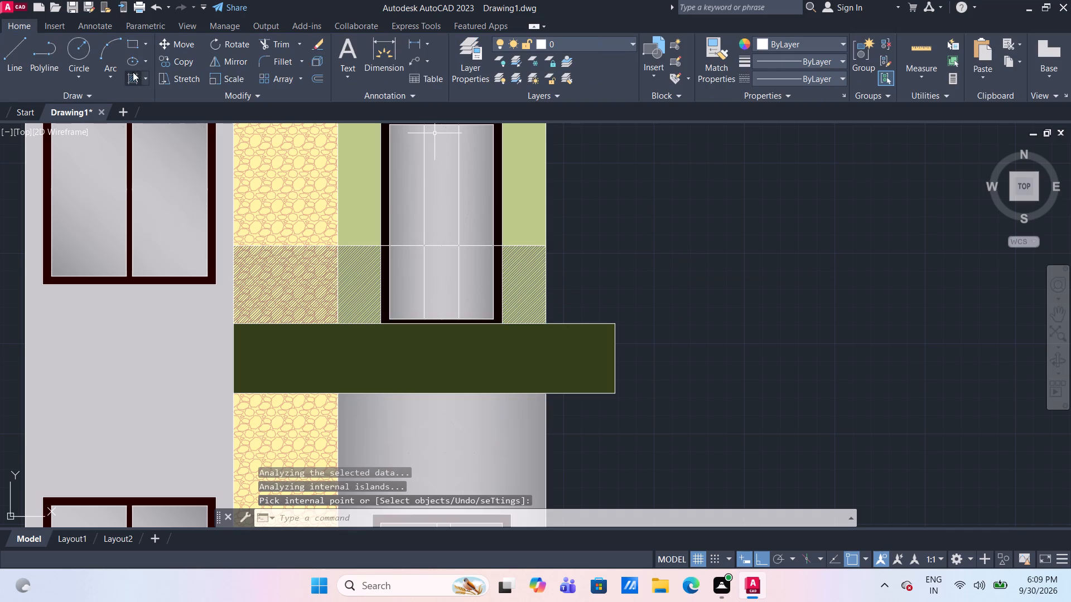
left_click(133, 72)
left_click(385, 275)
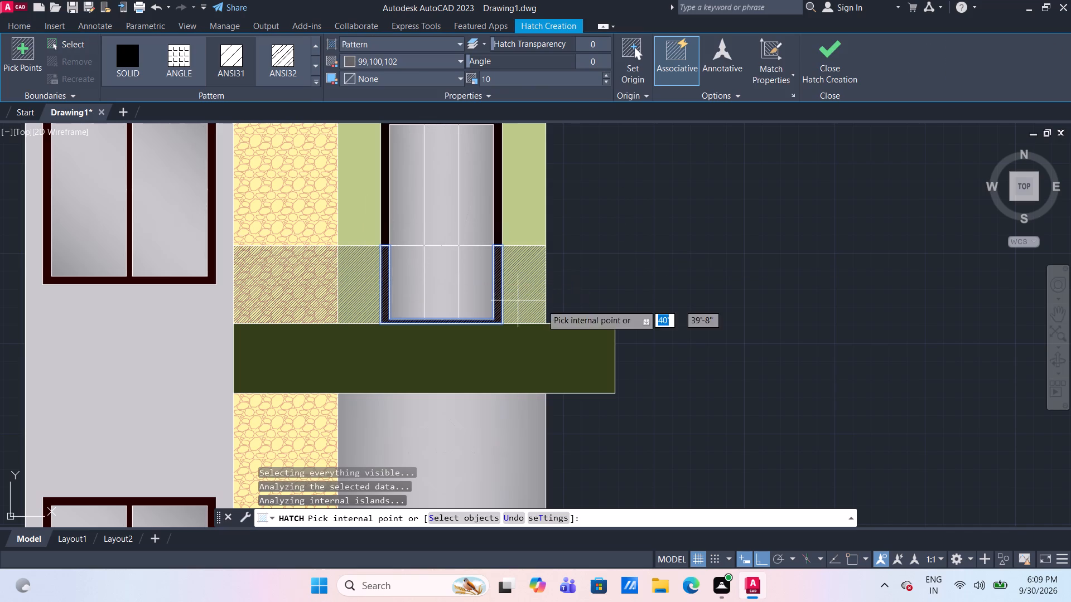
key("Return")
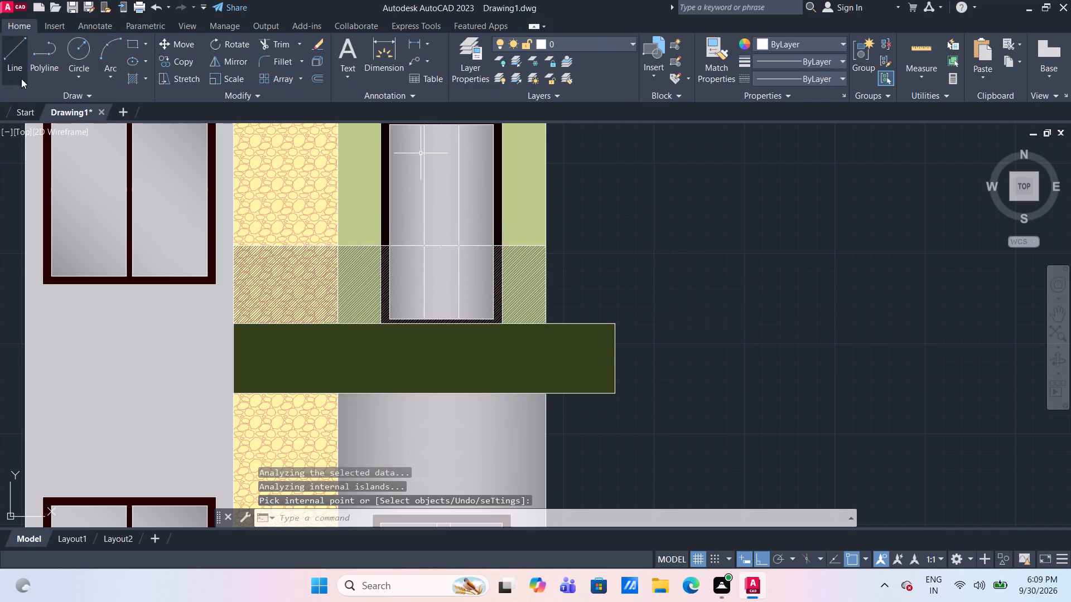
Apply separate ANSI31 hatches at scale 10 to the upper door's three panels below the horizontal line.
left_click(134, 75)
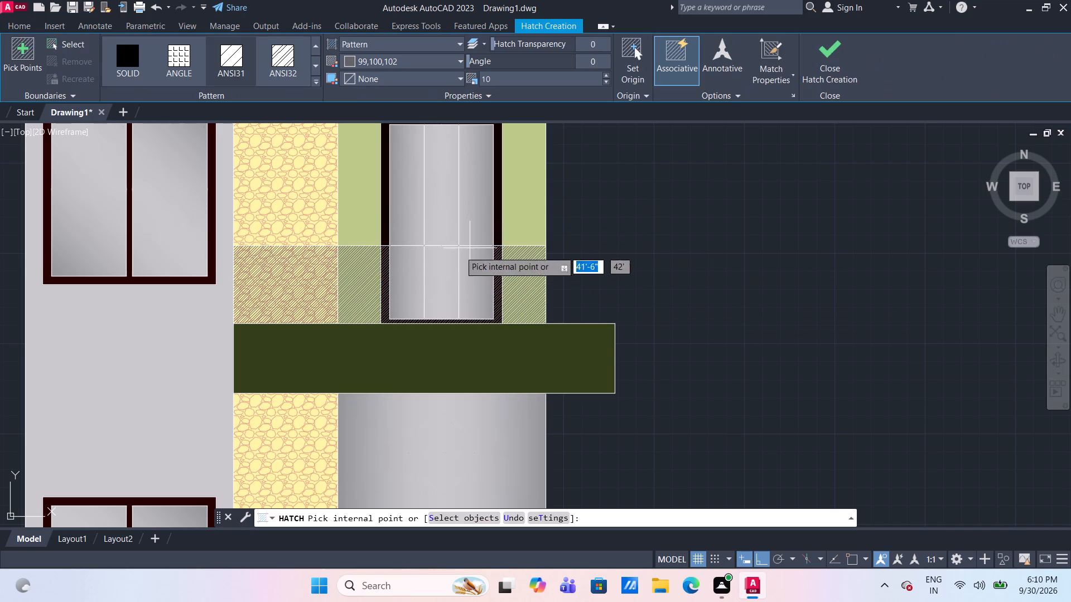
left_click(410, 273)
key("Return")
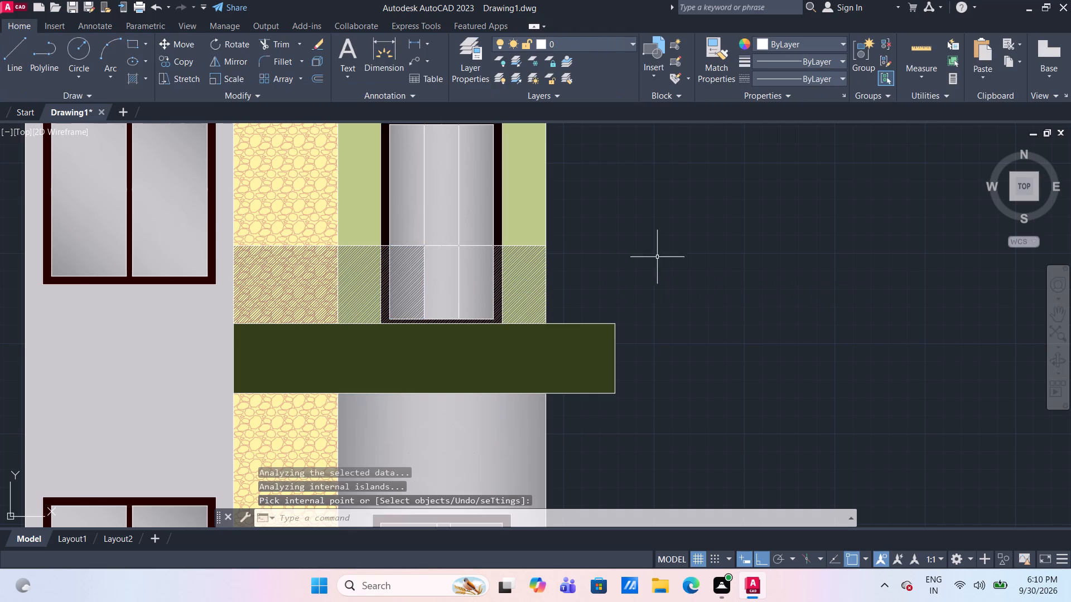
left_click(131, 79)
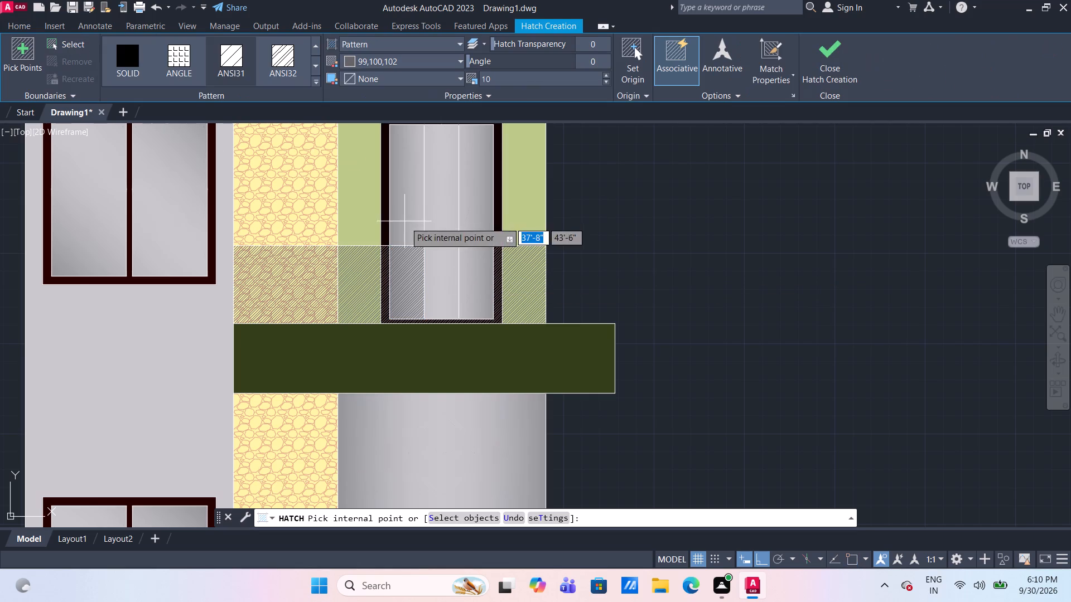
left_click(438, 270)
key("Return")
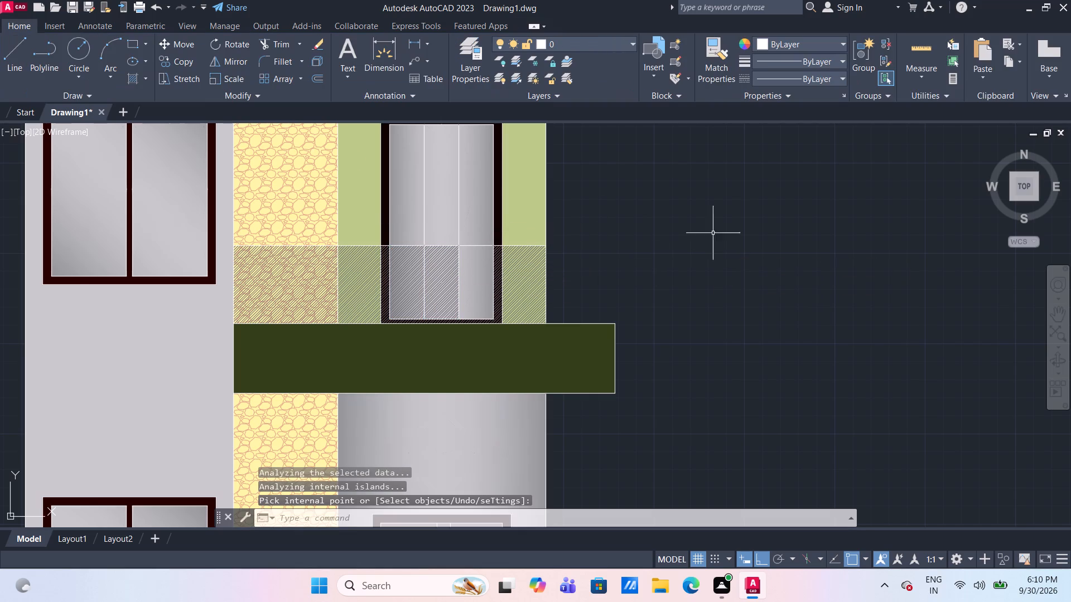
left_click(133, 75)
left_click(466, 281)
key("Return")
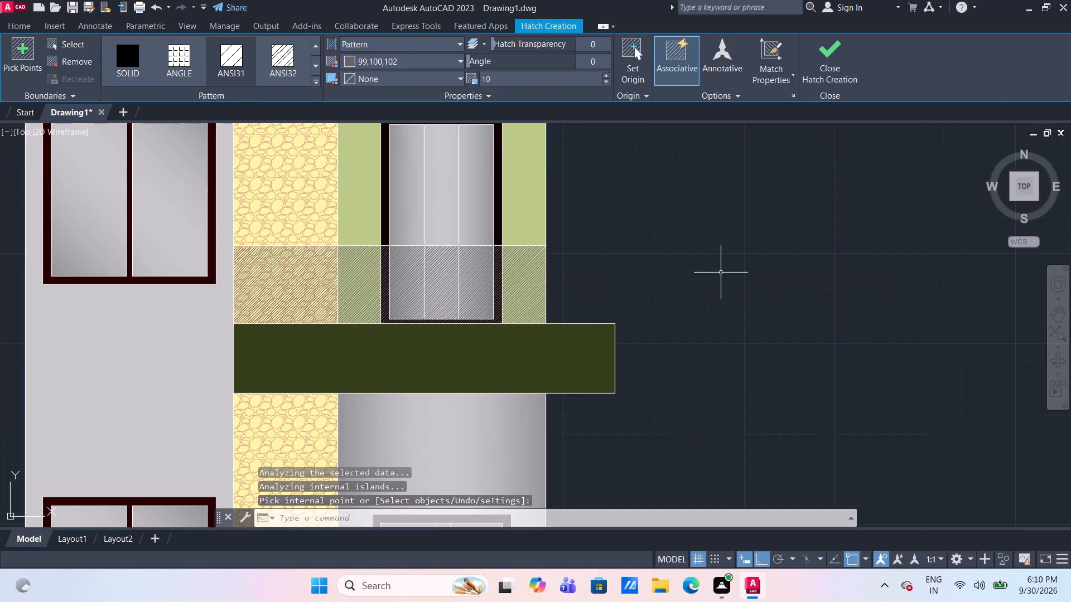
Examine the whole elevation with the completed ANSI31 band above the slab.
scroll(703, 273, "down", 3)
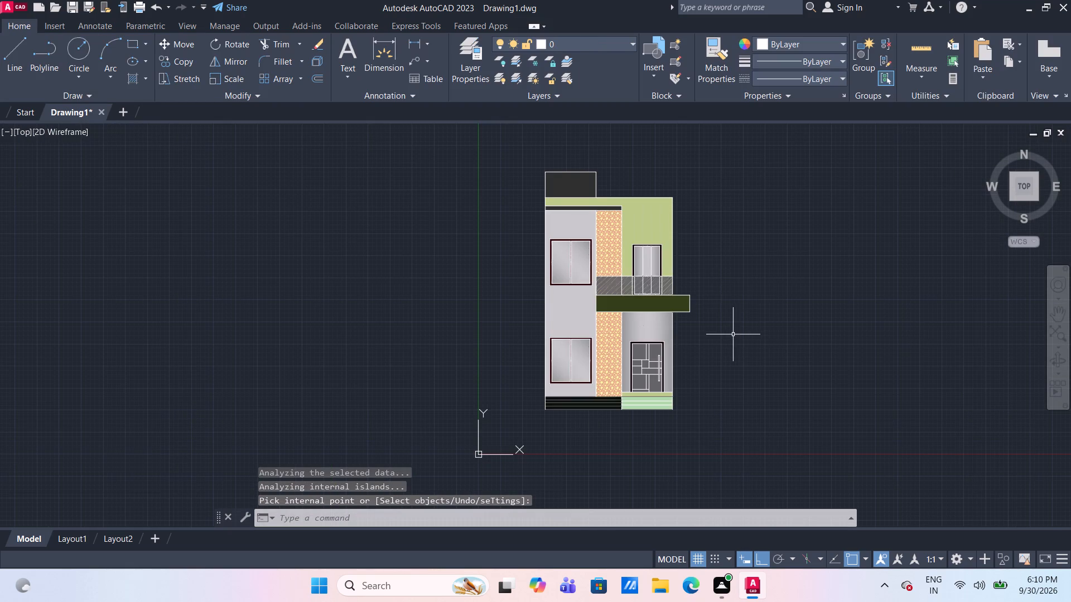
scroll(733, 334, "up", 1)
middle_click_drag(731, 337, 691, 311)
scroll(690, 311, "down", 1)
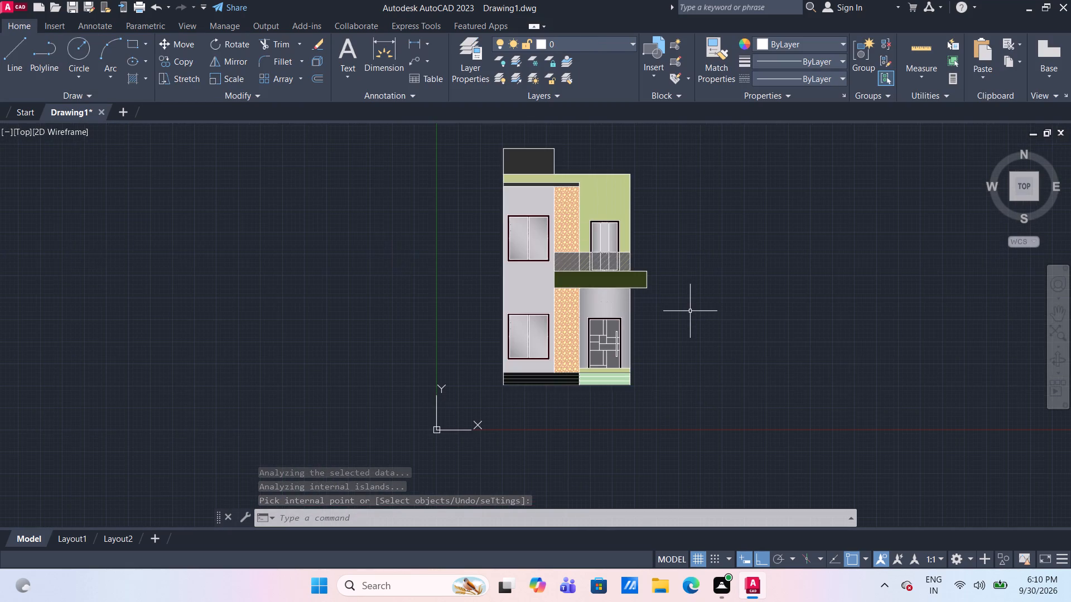
scroll(690, 311, "up", 1)
middle_click_drag(690, 311, 689, 333)
scroll(689, 333, "down", 1)
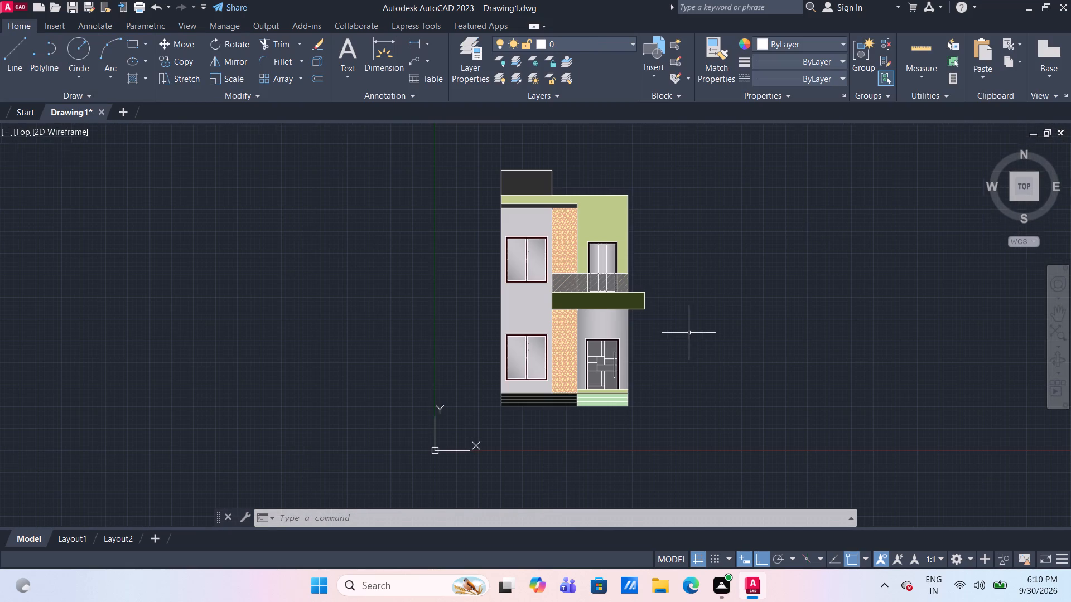
middle_click_drag(689, 333, 677, 352)
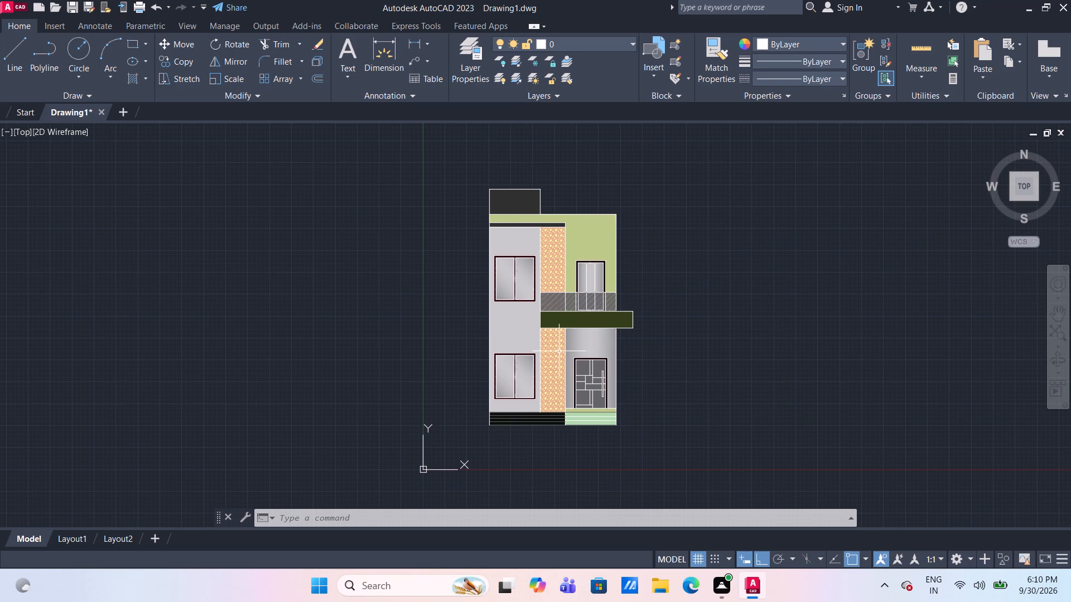
Hatch the projecting dark green slab with ANSI36 in colour 99,100,102 at scale 10 and angle 135.
scroll(558, 353, "up", 3)
middle_click_drag(659, 221, 612, 244)
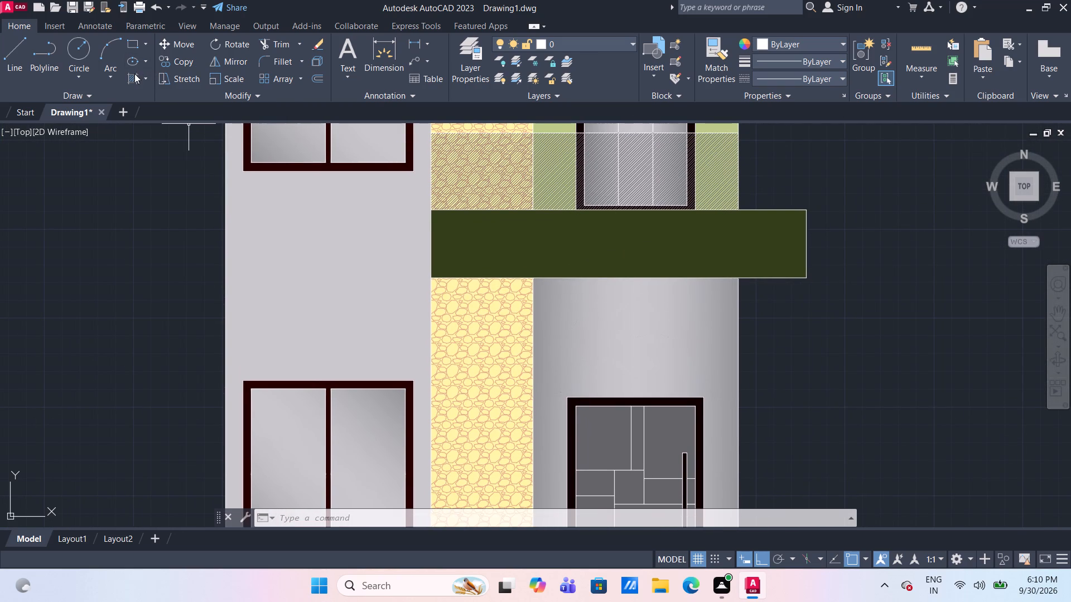
left_click(133, 76)
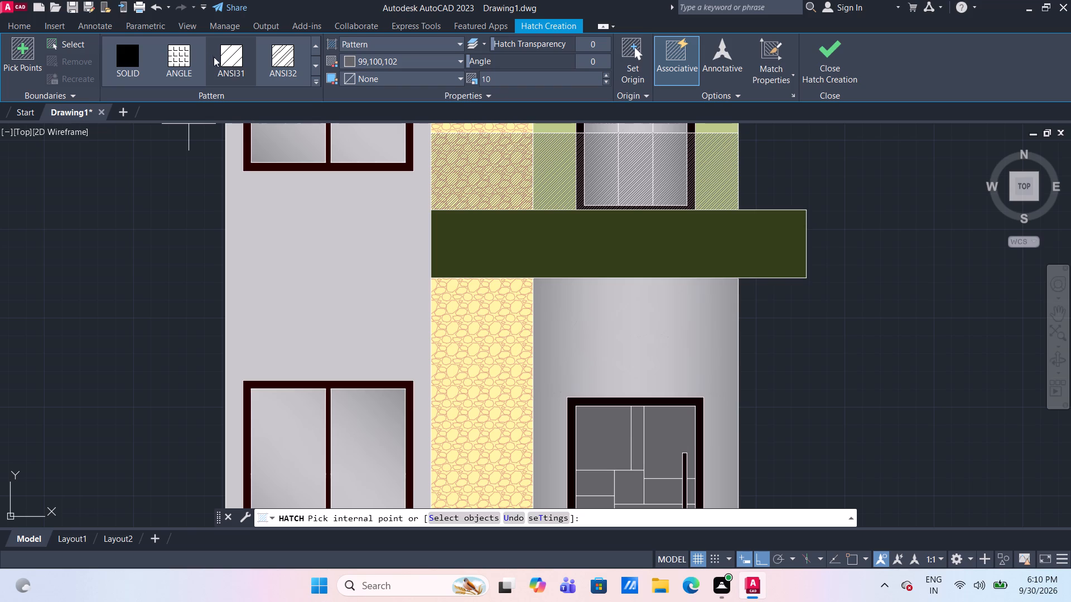
scroll(228, 65, "down", 1)
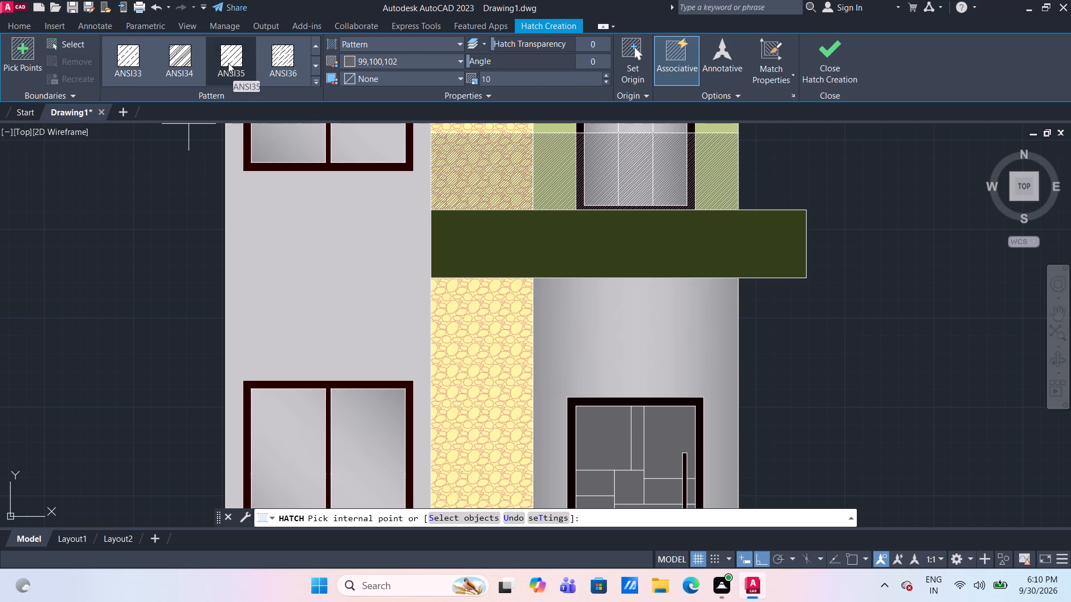
left_click(290, 55)
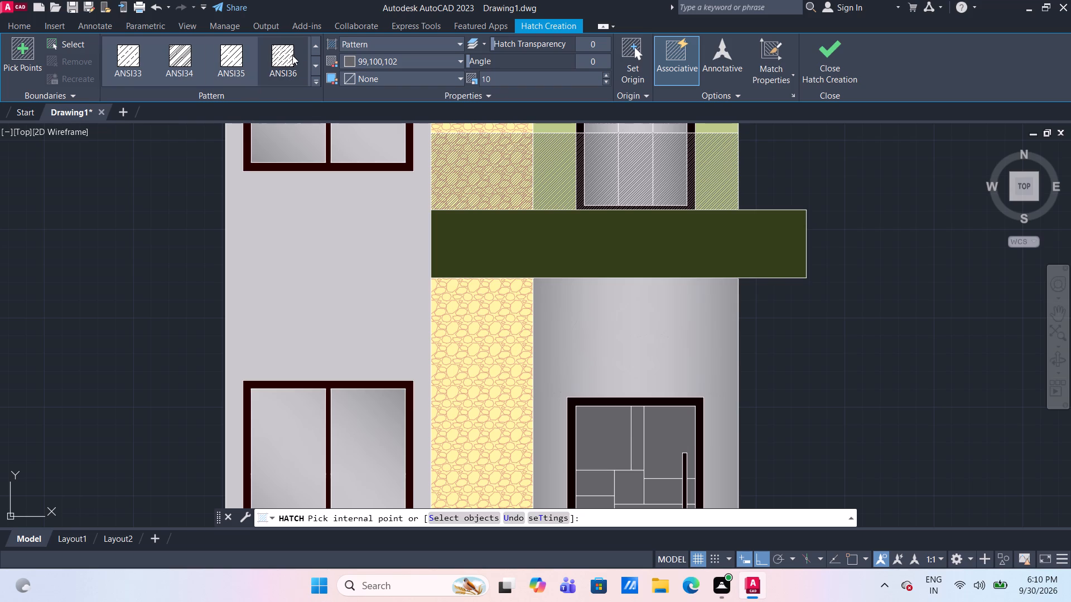
left_click(598, 60)
type("13")
key("5")
key("Return")
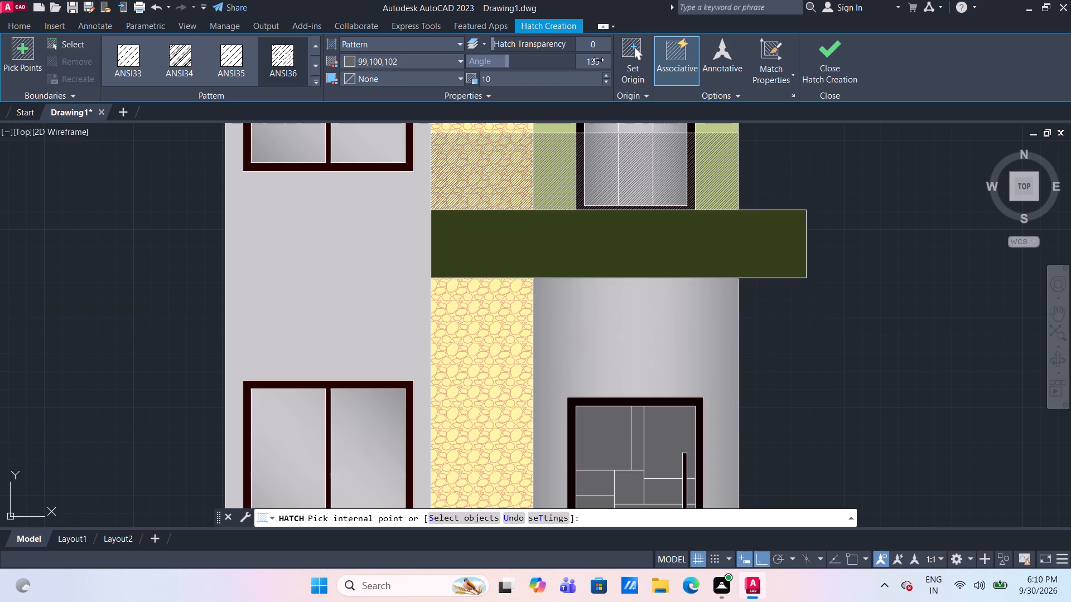
left_click(591, 253)
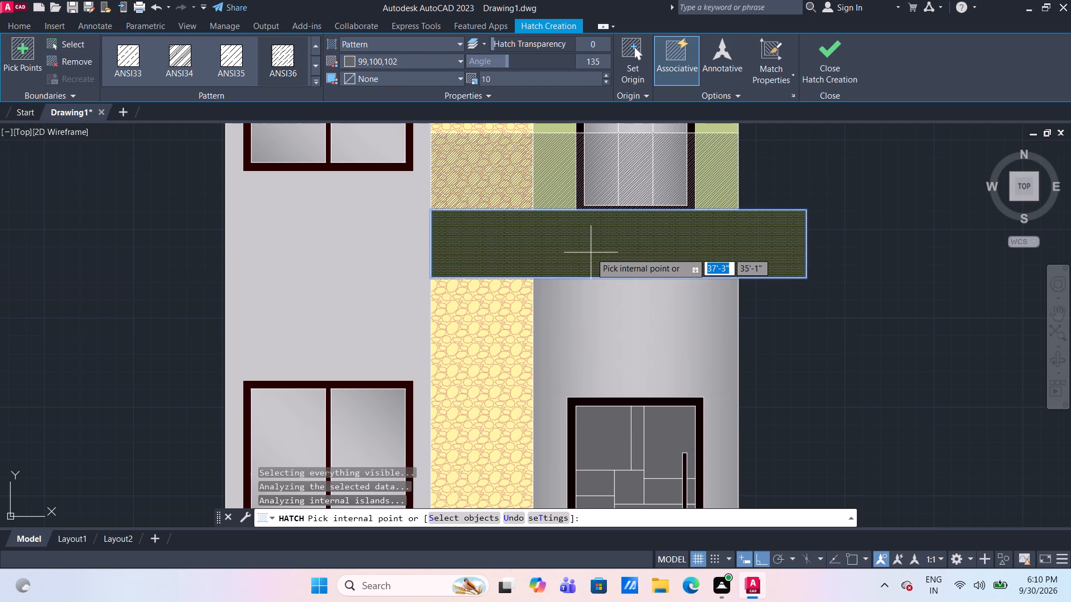
Set the slab hatch's angle to 45.
left_click(594, 61)
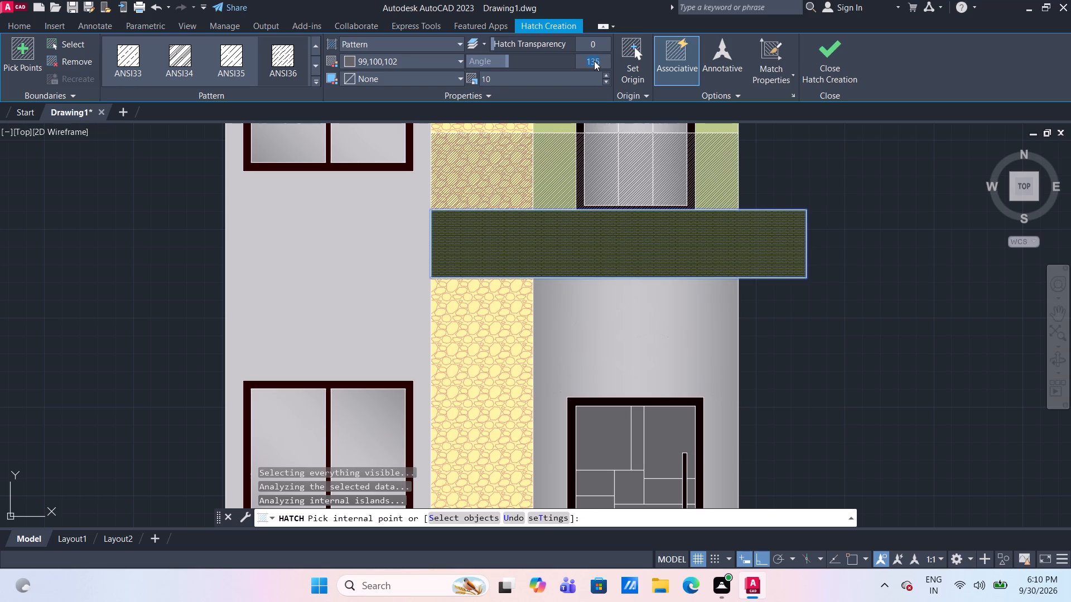
type("45")
key("Return")
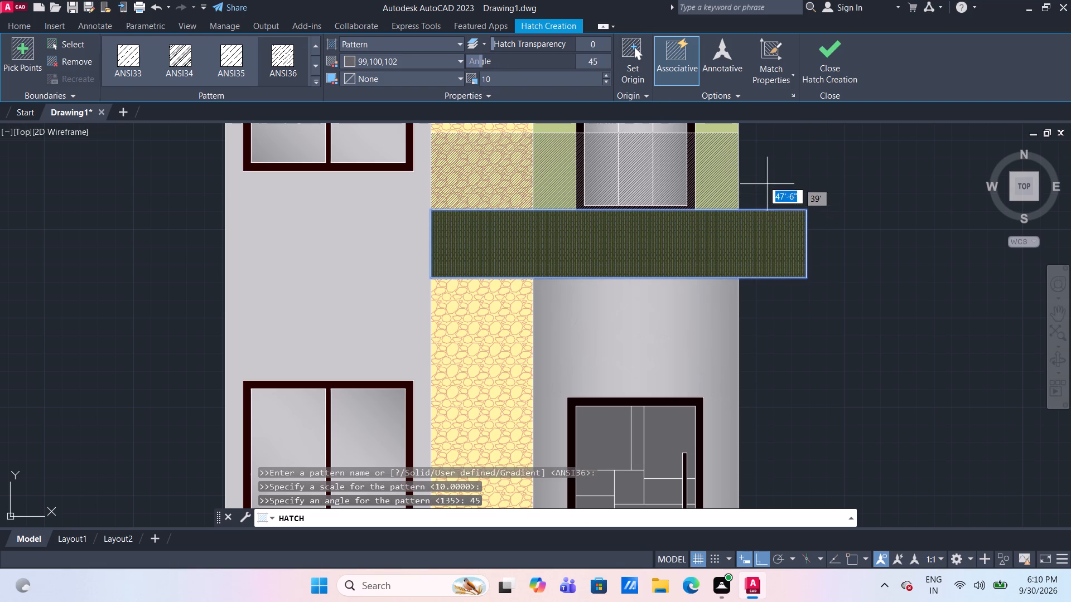
Set the slab hatch's colour to 0,0,0 and its scale to 20 and finally 25.
left_click(433, 61)
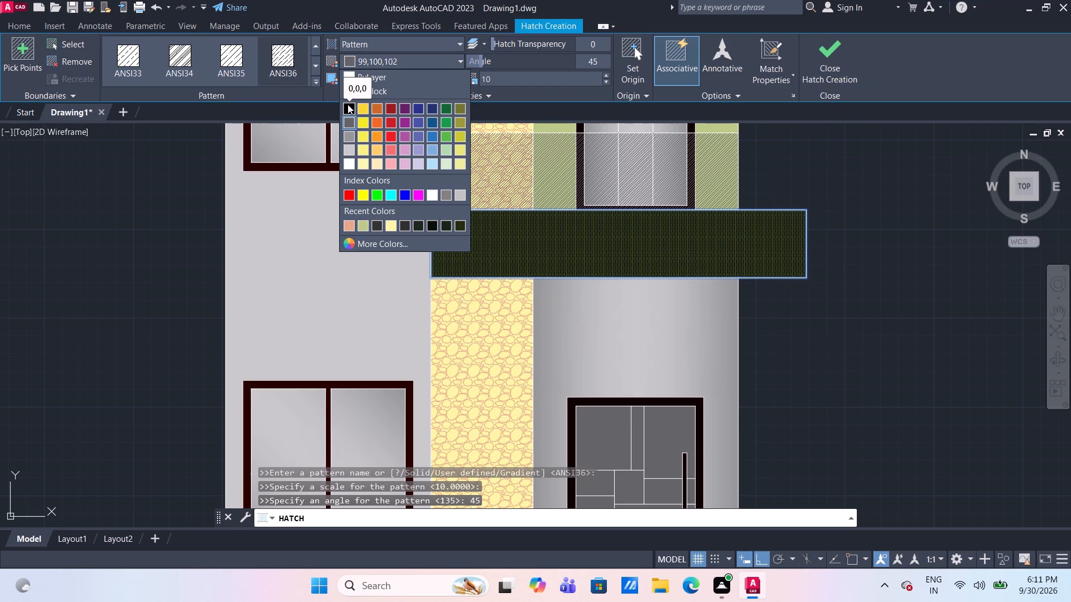
left_click(348, 104)
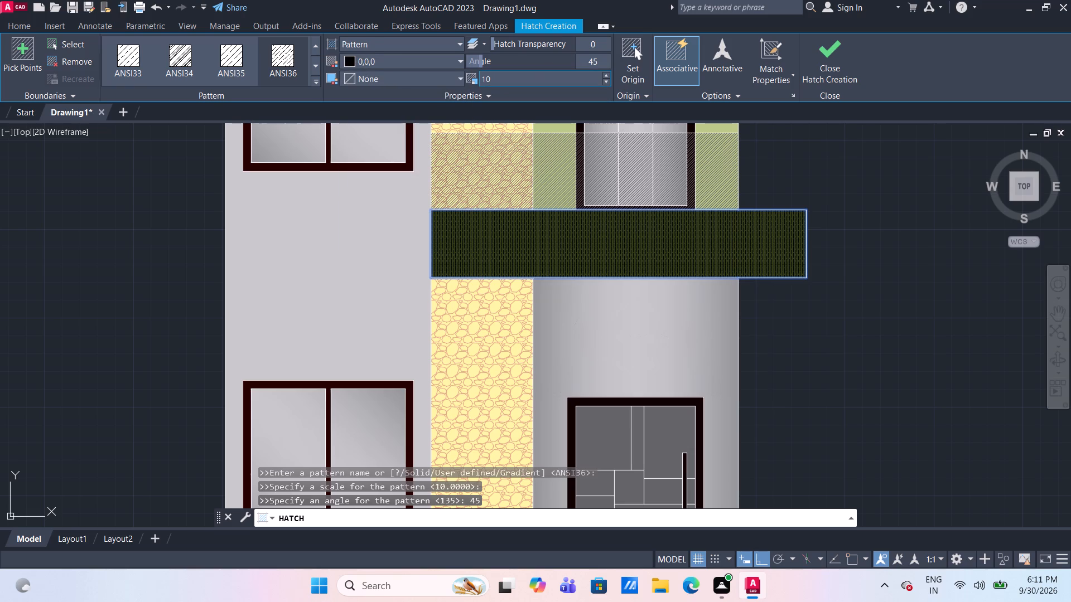
left_click(535, 82)
type("20")
key("Return")
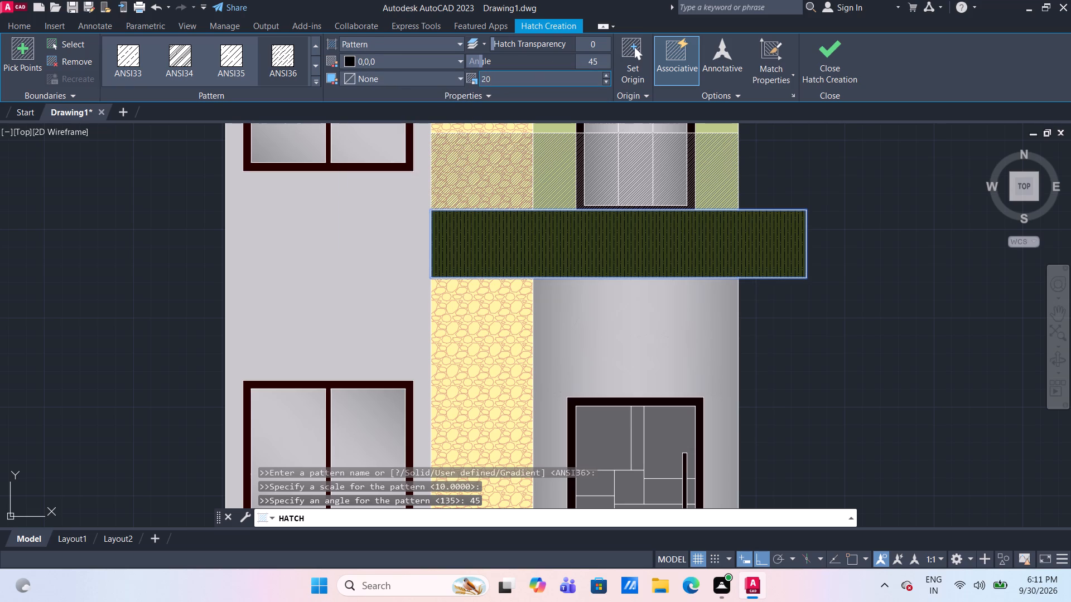
left_click(535, 82)
type("25")
key("Return")
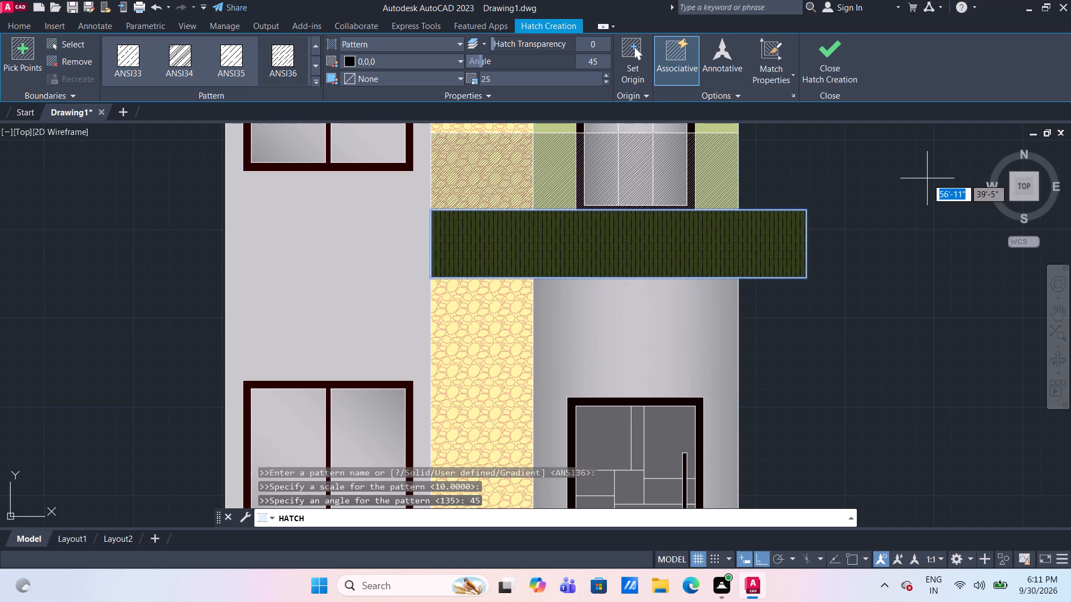
key("Escape")
key("Escape")
Set the scale of the slab's ANSI36 hatch to 35.
scroll(927, 178, "down", 3)
scroll(924, 201, "up", 1)
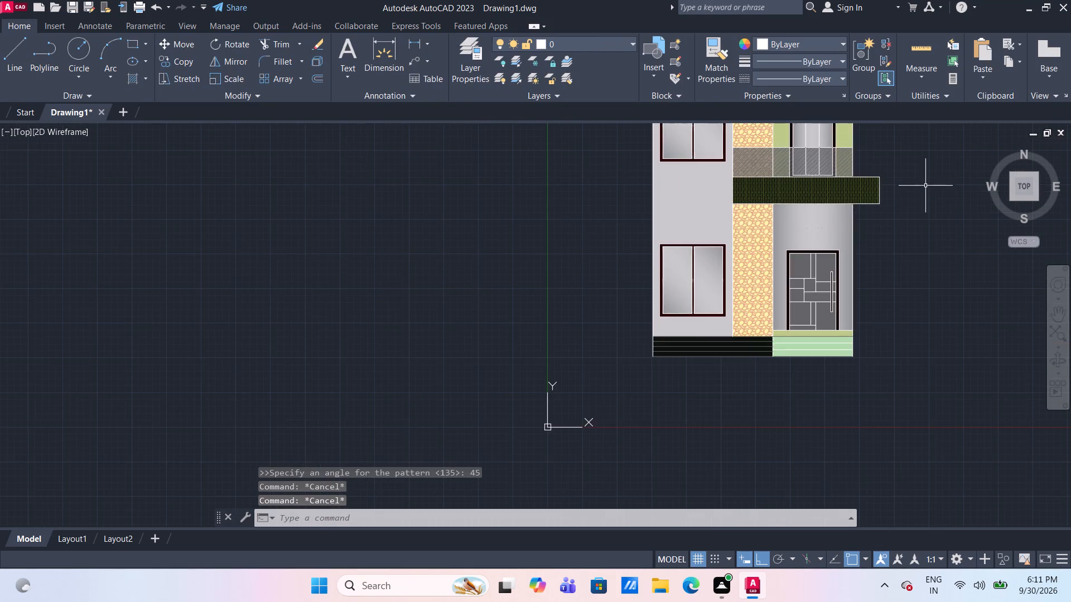
scroll(926, 174, "up", 1)
middle_click_drag(915, 171, 790, 219)
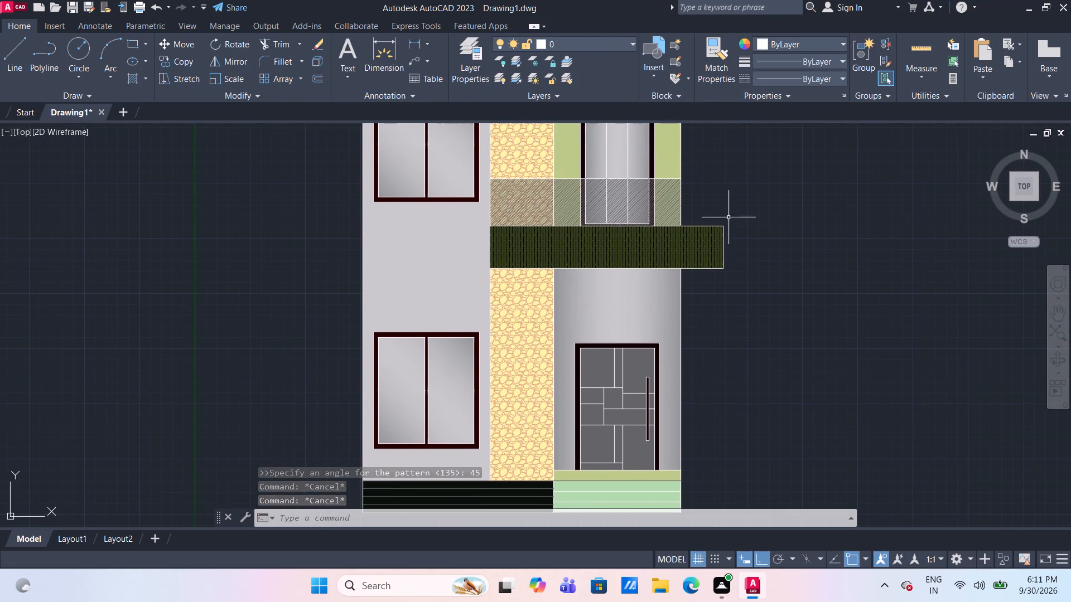
scroll(654, 246, "up", 2)
scroll(654, 246, "down", 2)
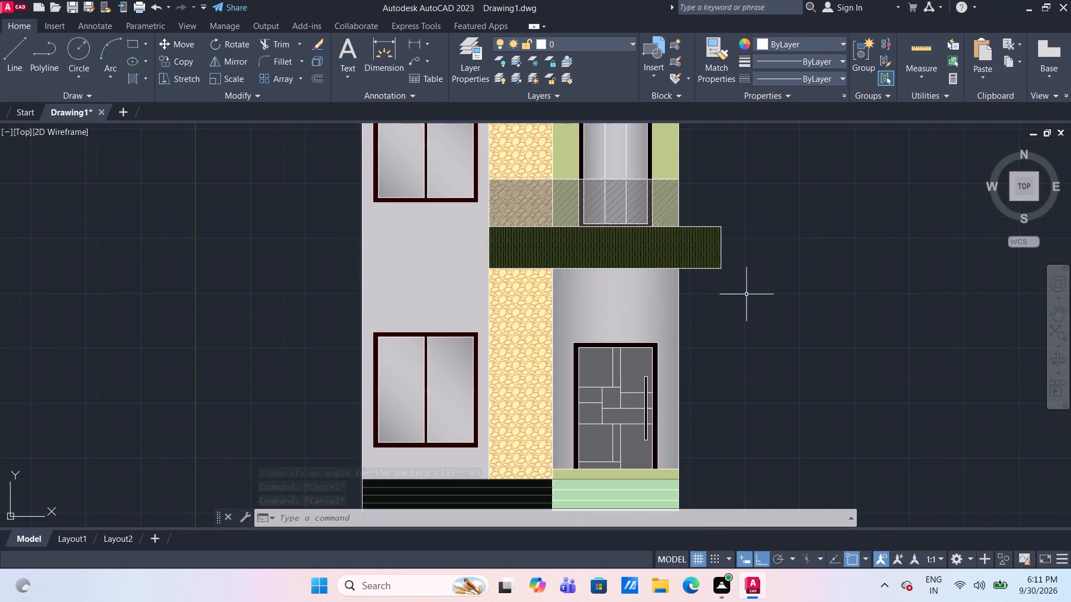
scroll(746, 294, "down", 2)
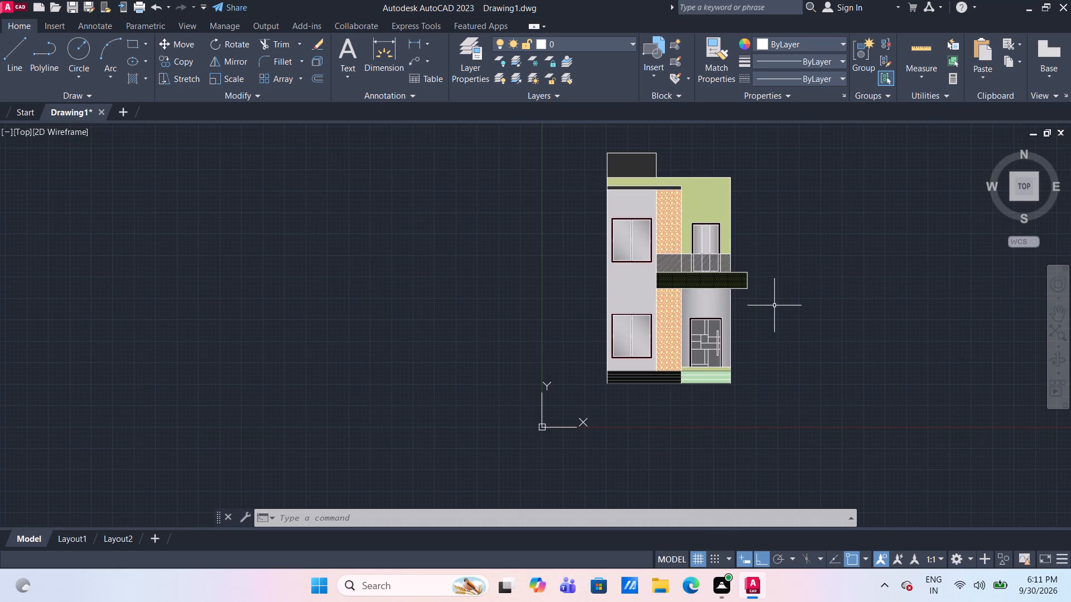
scroll(795, 276, "up", 1)
scroll(719, 274, "up", 1)
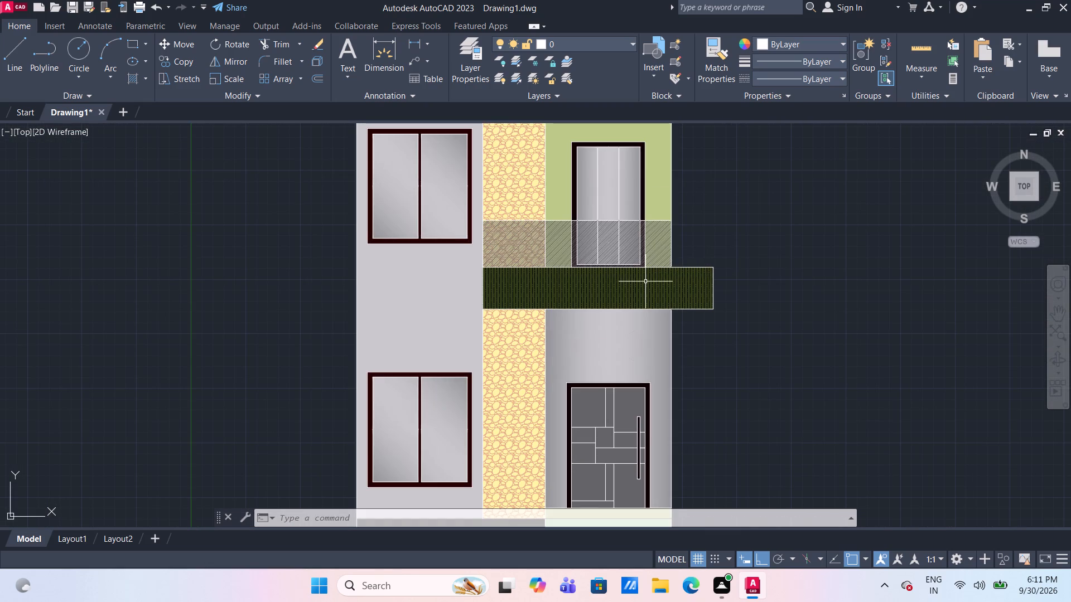
left_click(644, 281)
left_click(789, 247)
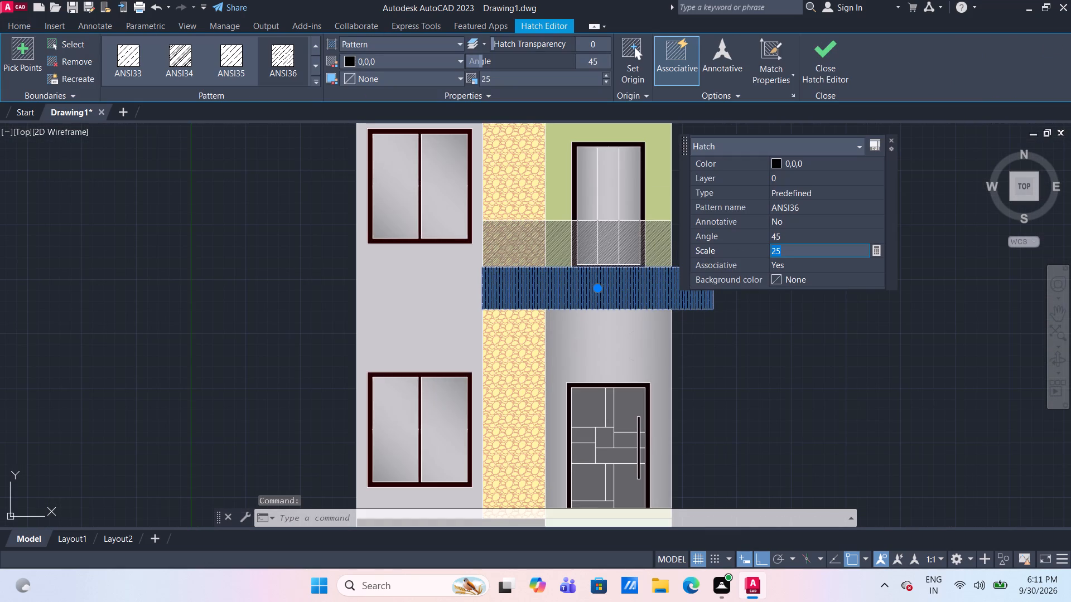
key("3")
key("5")
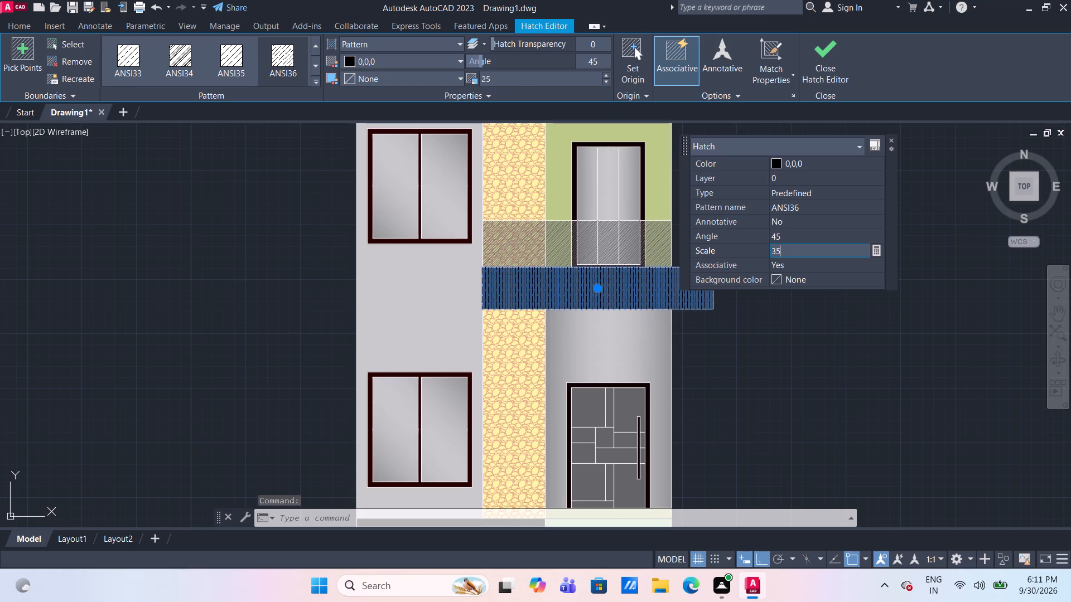
key("Return")
key("Escape")
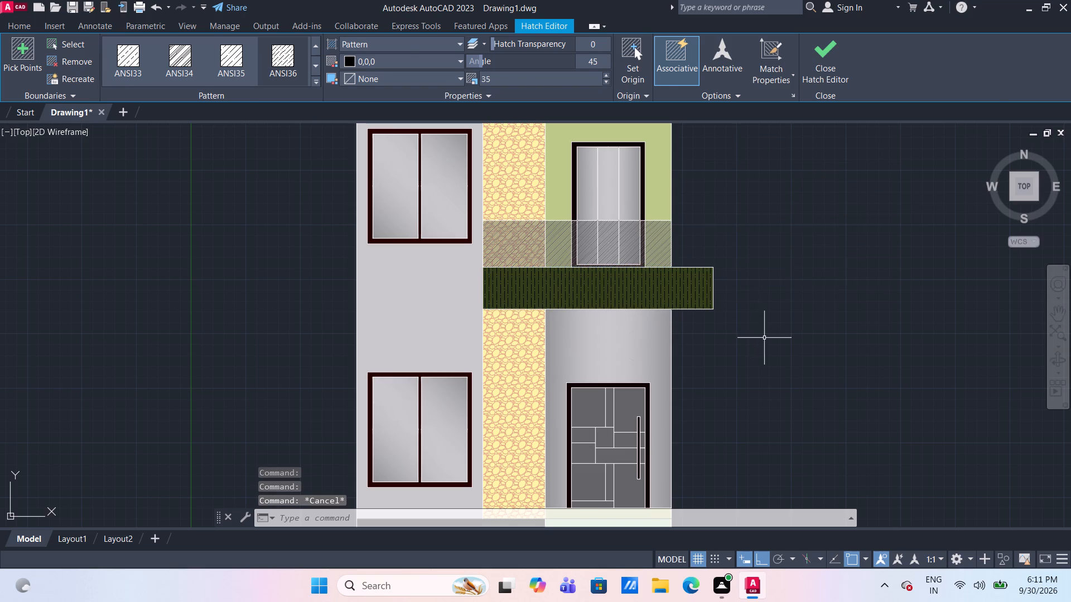
Examine the slab hatch, entrance door, upper window and railing band up close and within the whole elevation.
scroll(764, 348, "down", 2)
scroll(783, 344, "up", 2)
middle_click_drag(769, 326, 730, 292)
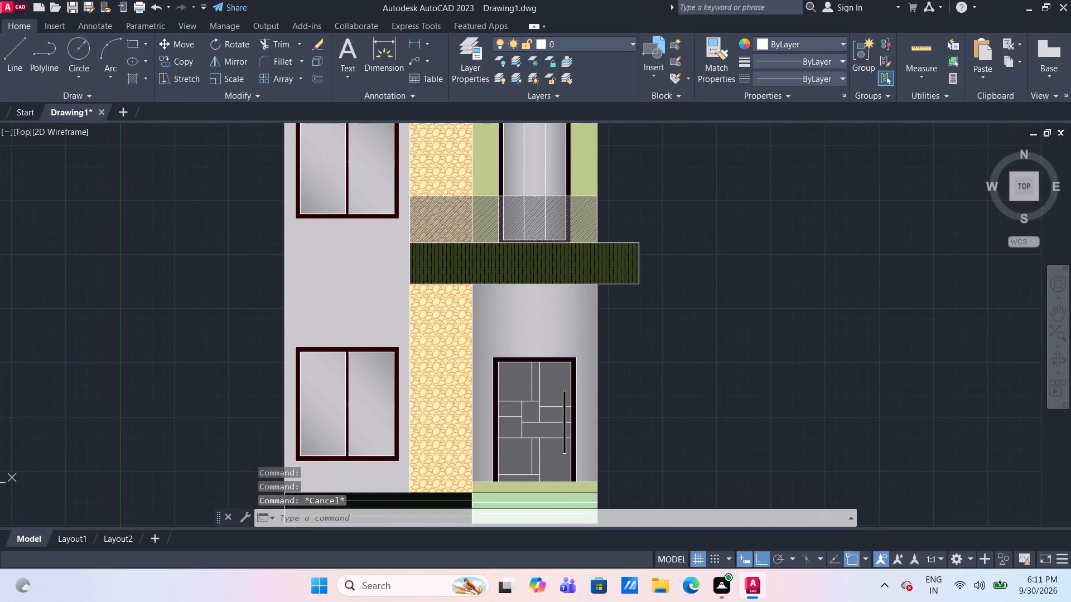
scroll(730, 292, "down", 1)
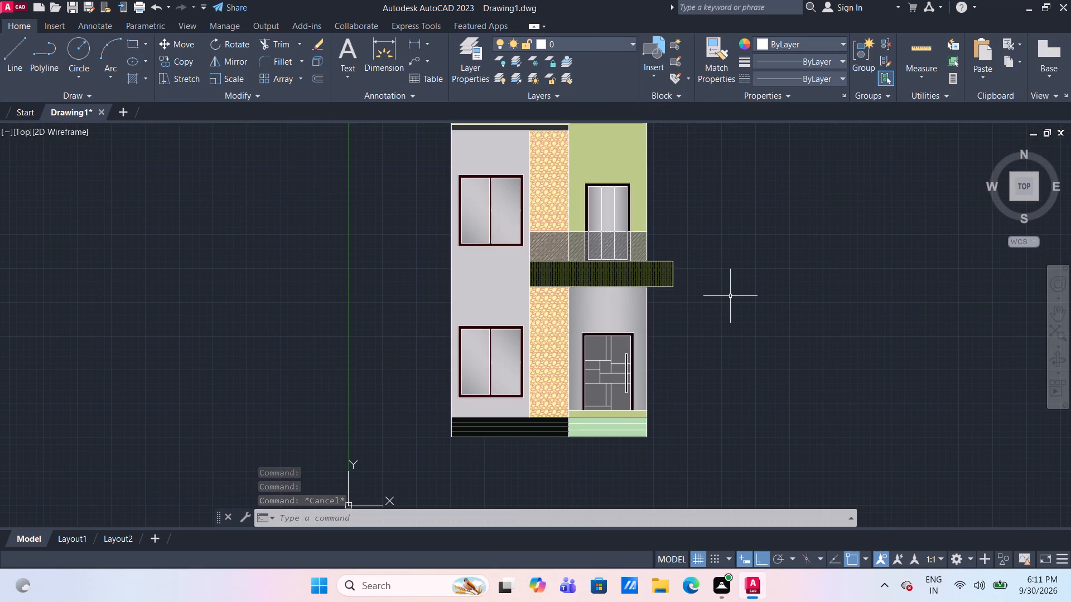
scroll(648, 366, "up", 3)
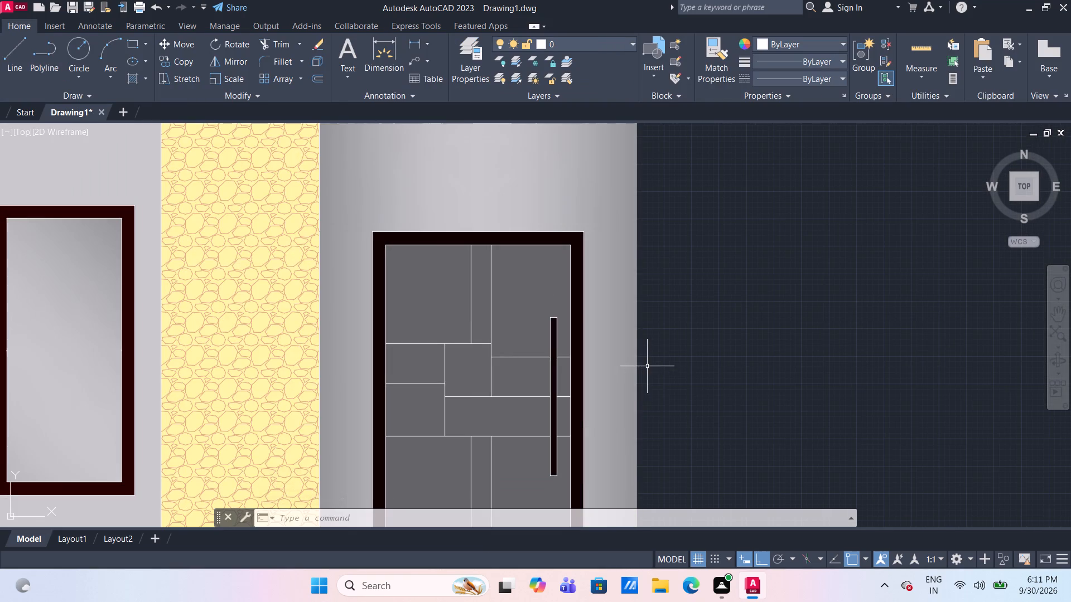
scroll(647, 366, "down", 4)
scroll(694, 357, "up", 1)
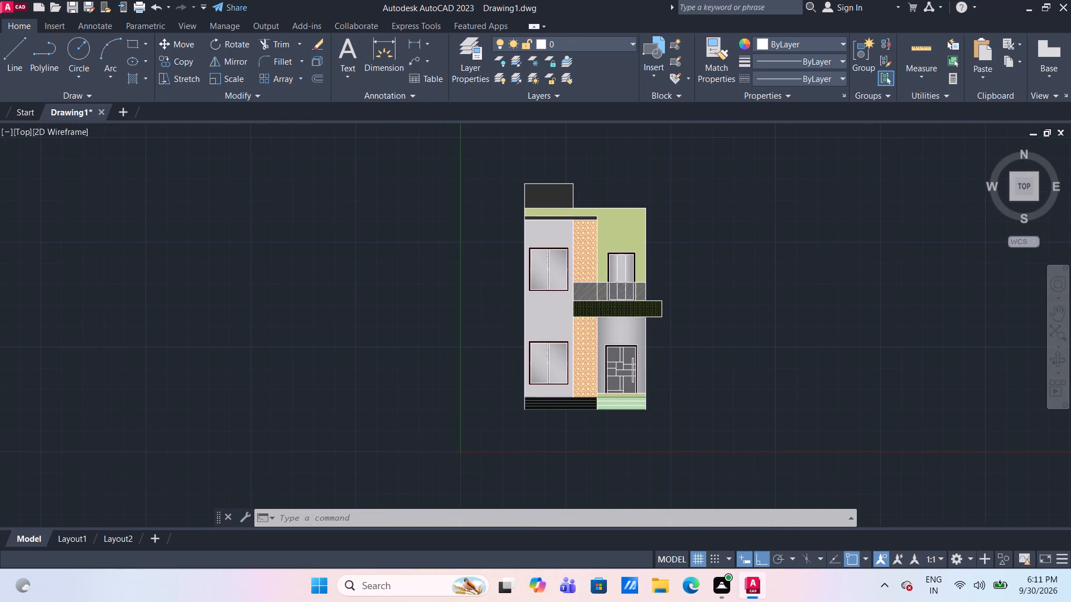
scroll(694, 357, "down", 1)
scroll(599, 254, "up", 2)
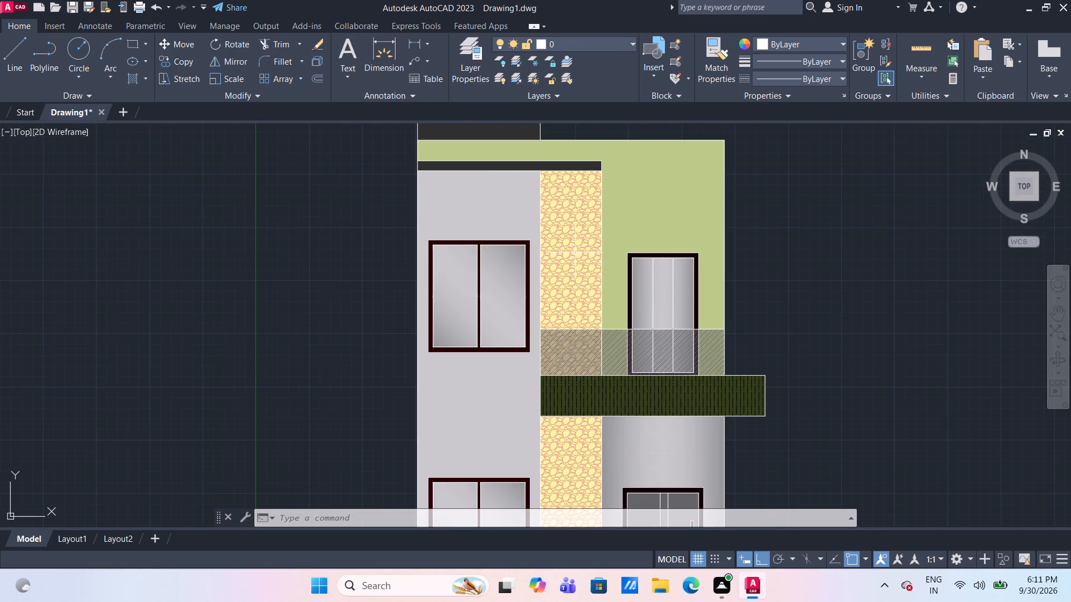
scroll(575, 253, "up", 1)
middle_click_drag(589, 239, 590, 226)
scroll(590, 226, "up", 1)
scroll(590, 226, "down", 1)
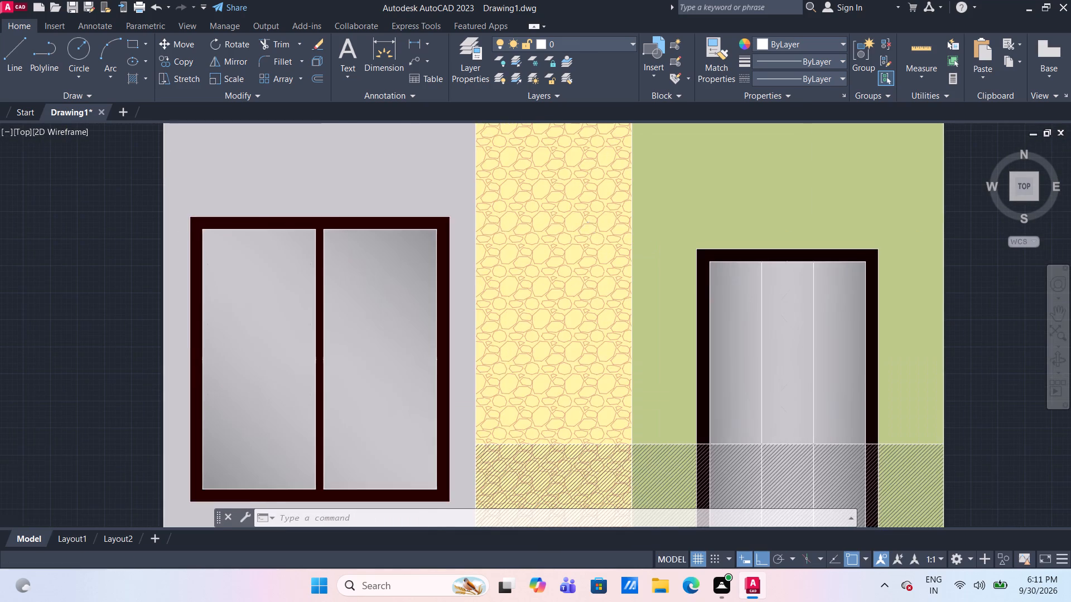
scroll(590, 226, "down", 1)
scroll(575, 263, "up", 2)
middle_click_drag(582, 266, 583, 231)
scroll(583, 231, "down", 1)
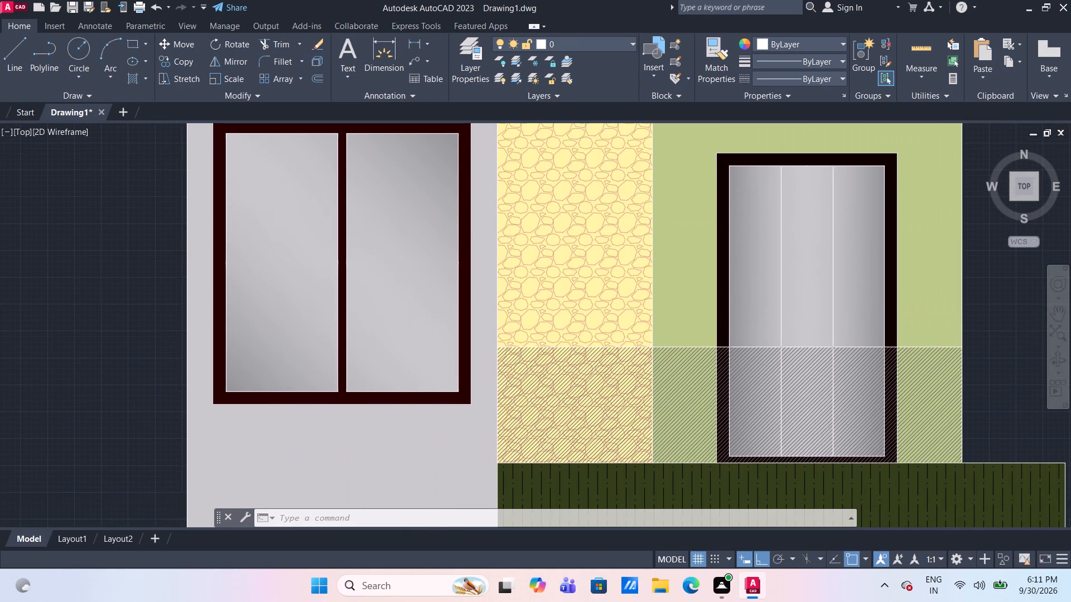
scroll(583, 231, "down", 1)
scroll(846, 239, "down", 1)
middle_click_drag(847, 239, 788, 247)
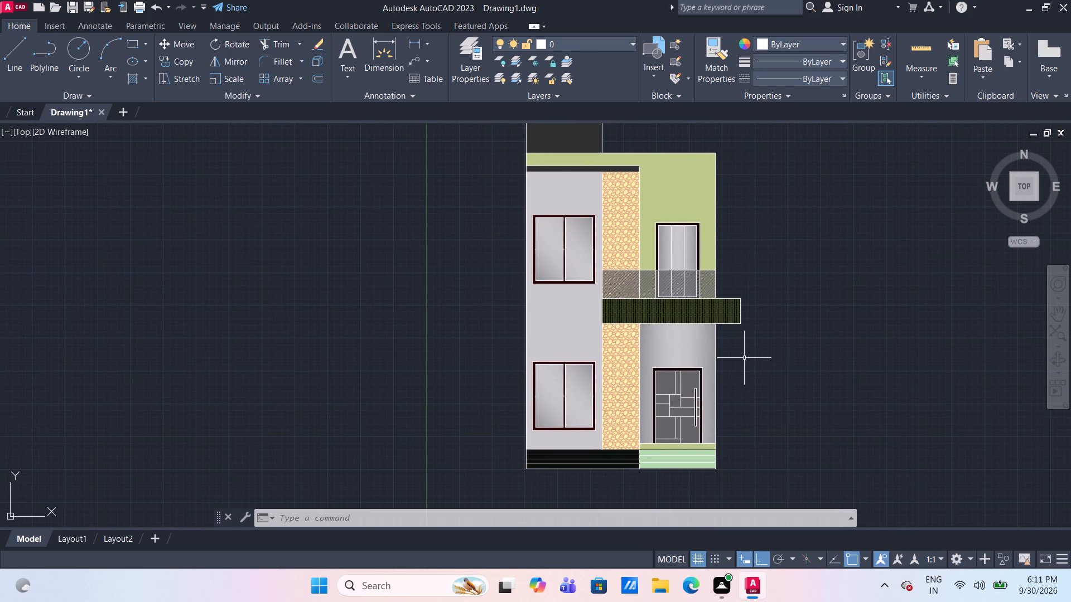
Change the solid hatch of the grey wall around the two windows to colour 215,235,210.
left_click(559, 314)
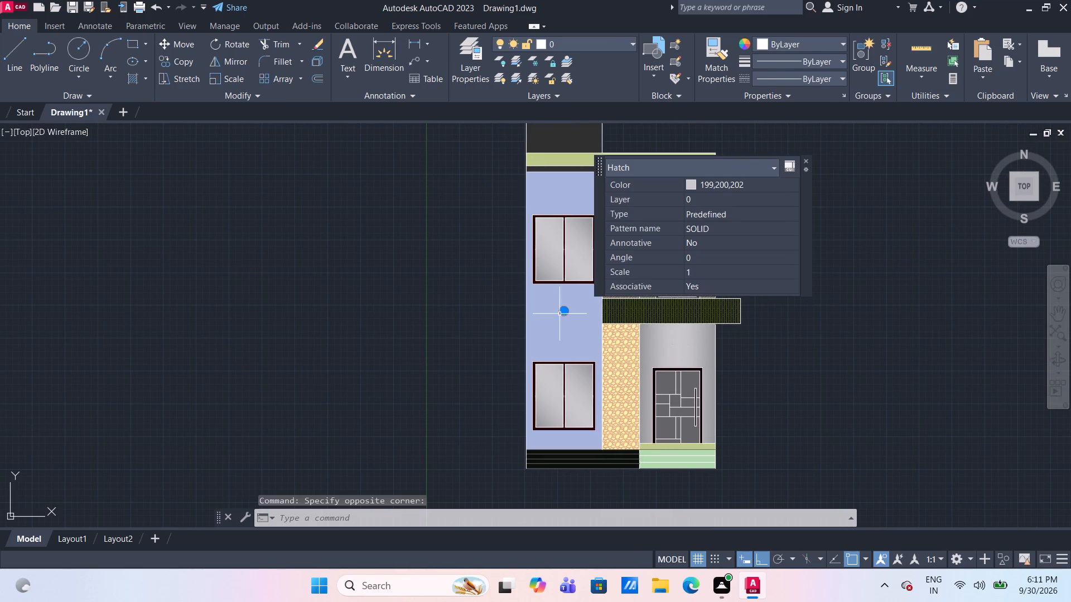
left_click(725, 183)
left_click(725, 183)
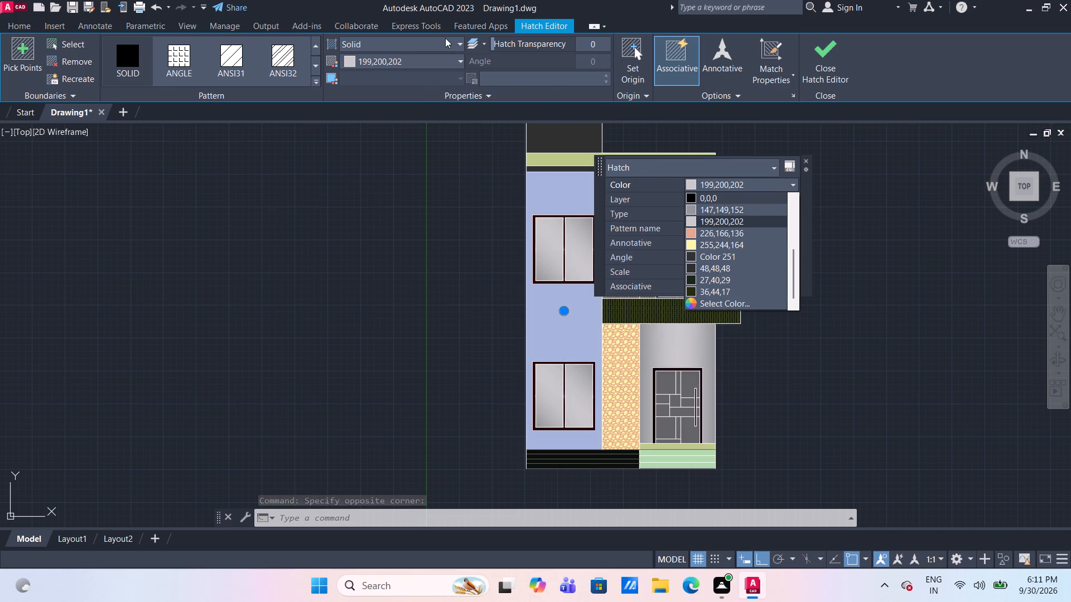
left_click(454, 61)
left_click(454, 61)
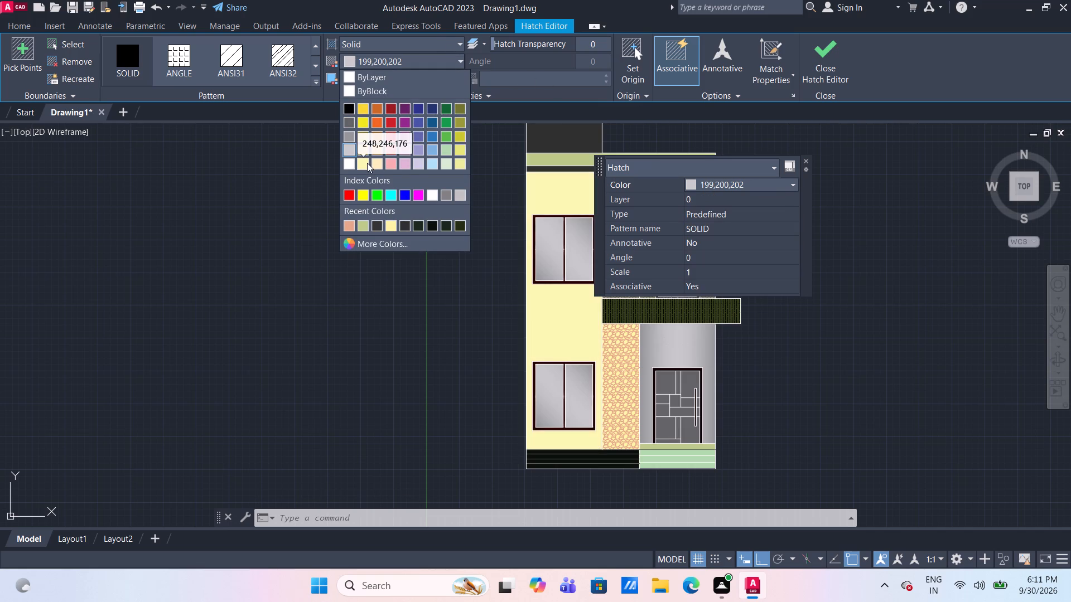
left_click(445, 164)
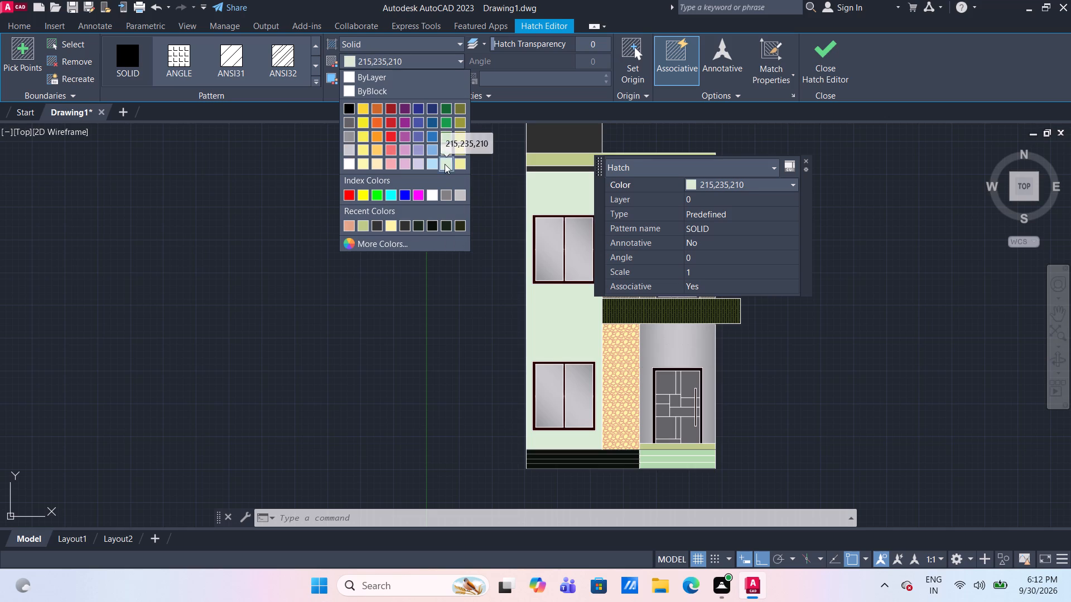
key("Escape")
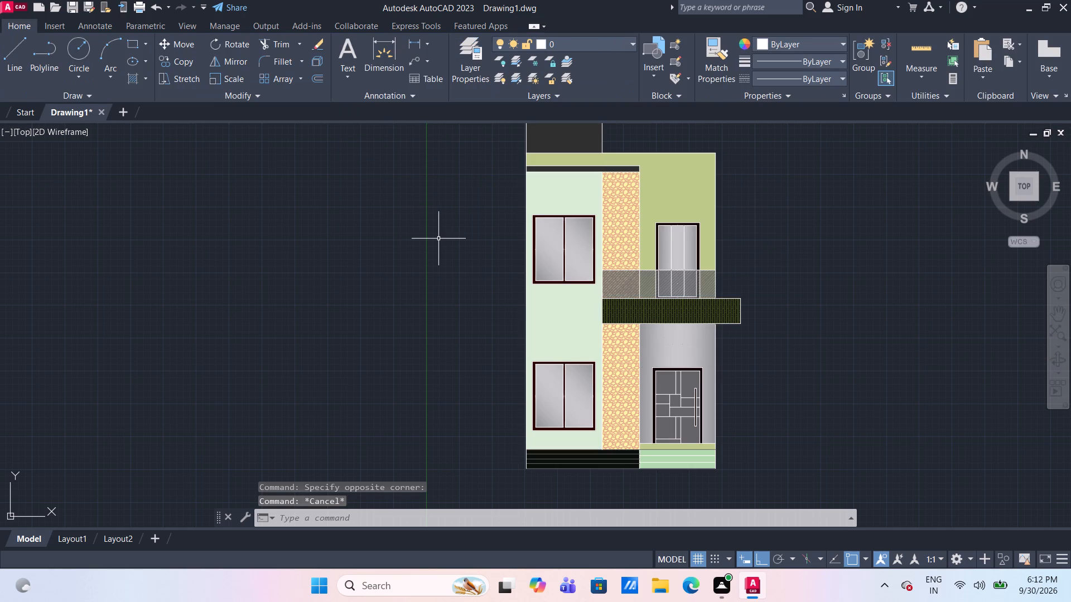
Examine the elevation with the recoloured window wall, from the steps up to the roof.
scroll(438, 239, "down", 1)
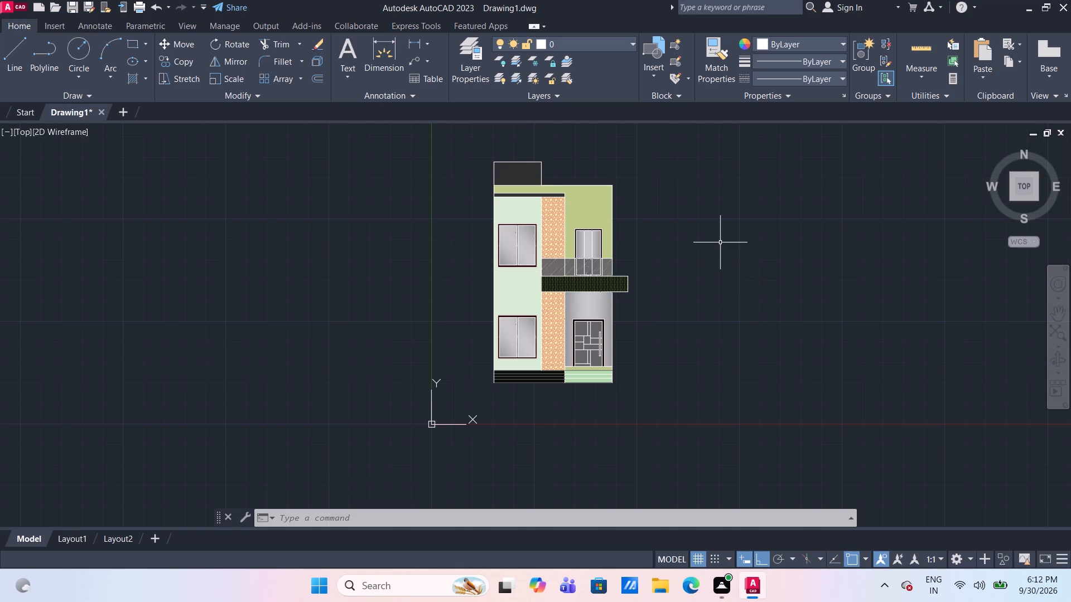
scroll(617, 271, "up", 2)
scroll(617, 271, "down", 2)
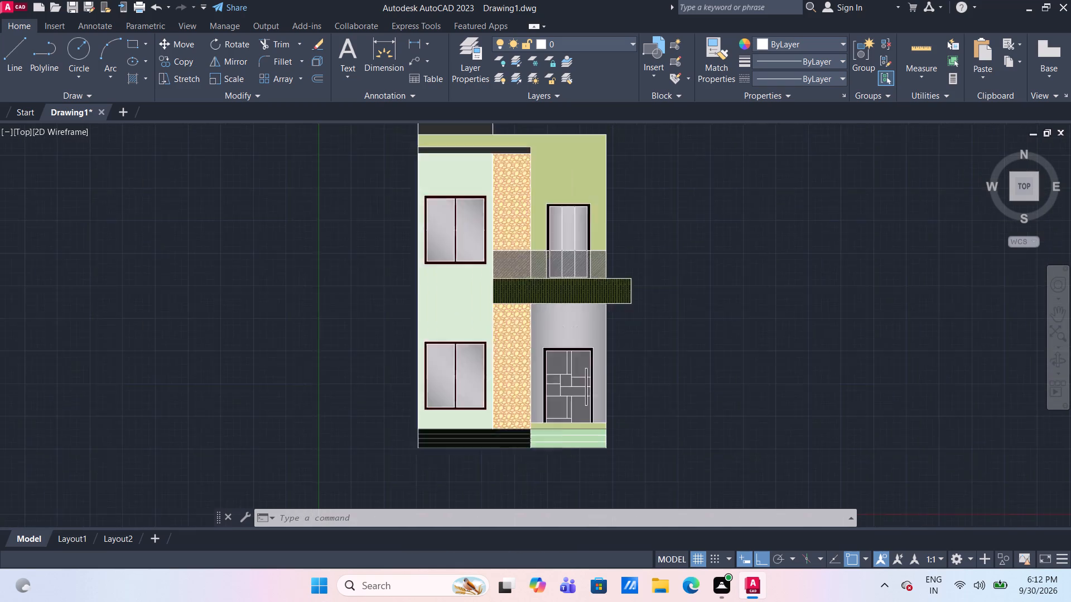
scroll(636, 338, "up", 1)
scroll(615, 432, "up", 1)
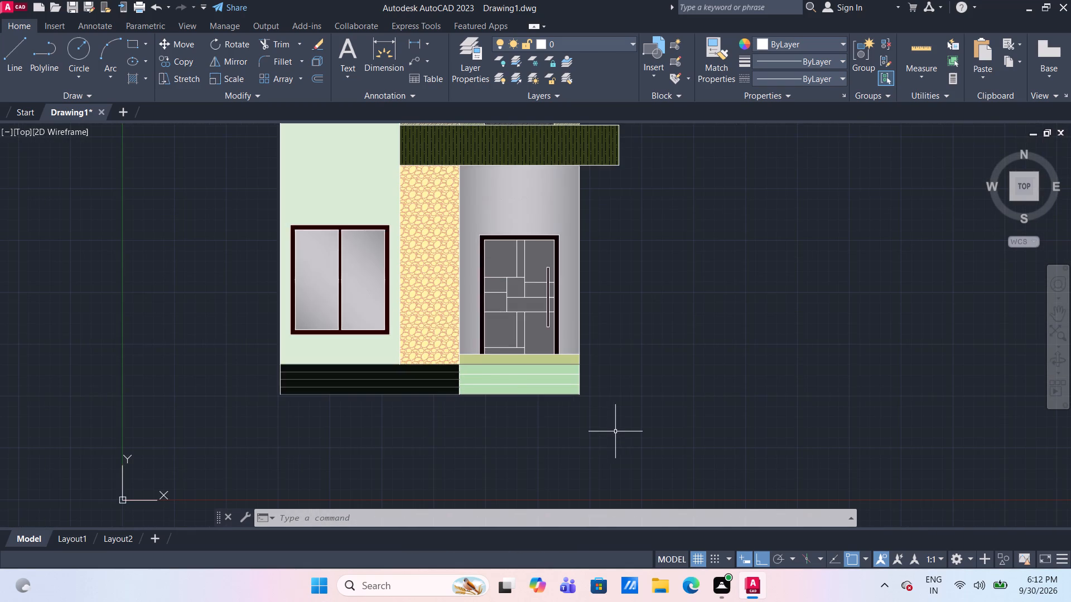
scroll(616, 431, "down", 1)
scroll(648, 234, "down", 1)
middle_click_drag(648, 234, 606, 323)
scroll(530, 245, "up", 2)
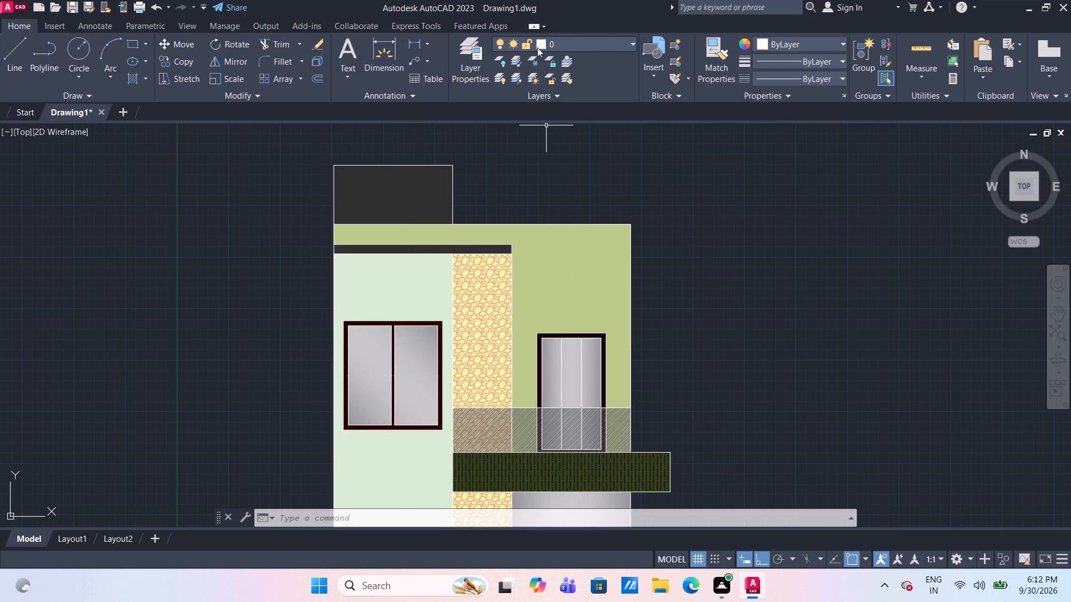
Set the colour of layer 0 to index colour 250.
left_click(542, 42)
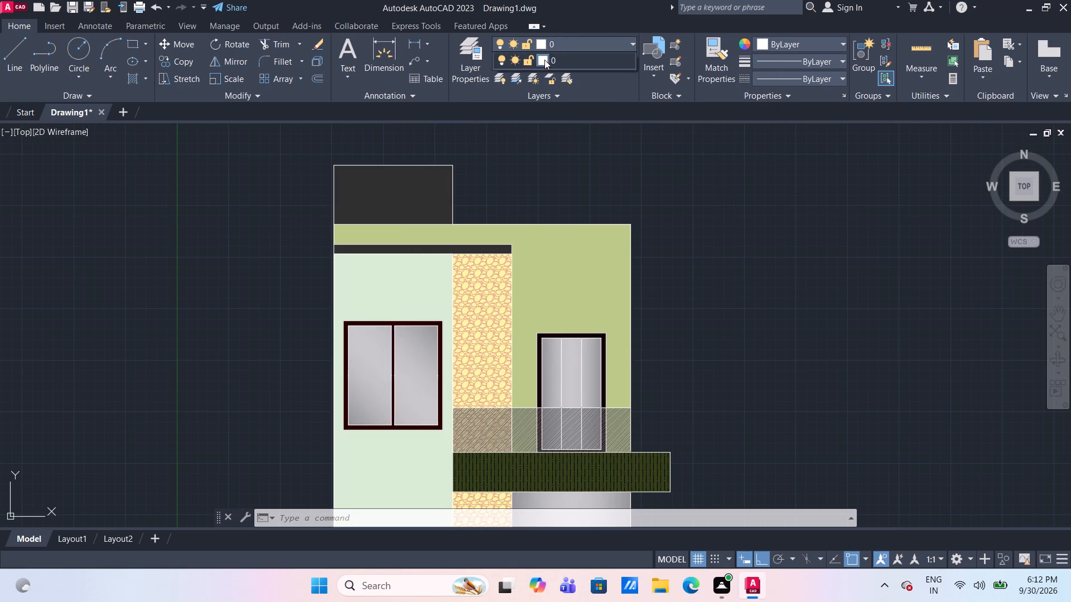
left_click(544, 60)
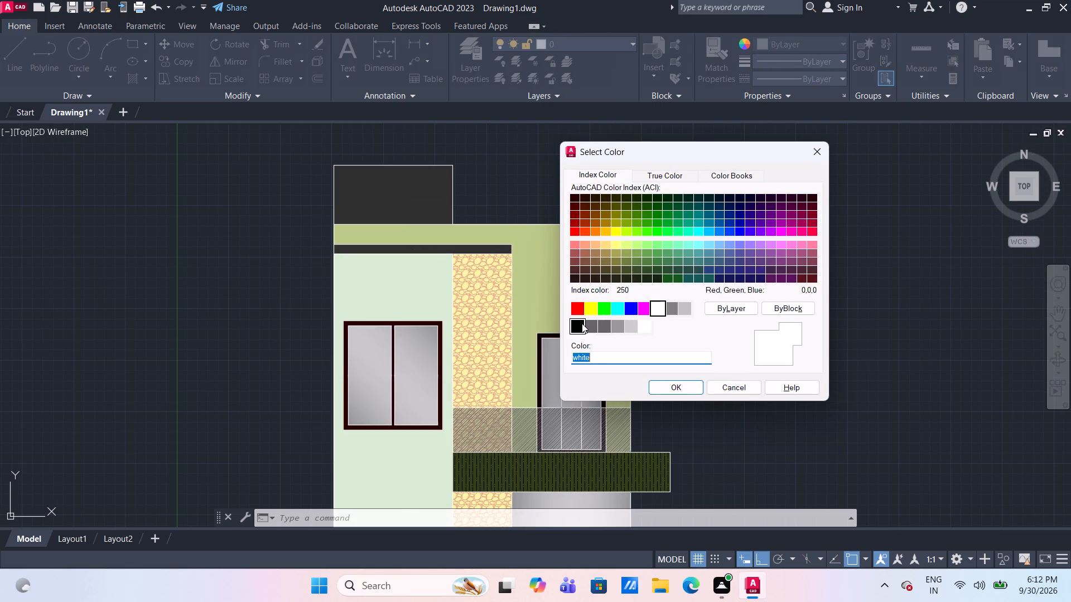
left_click(582, 323)
left_click(684, 386)
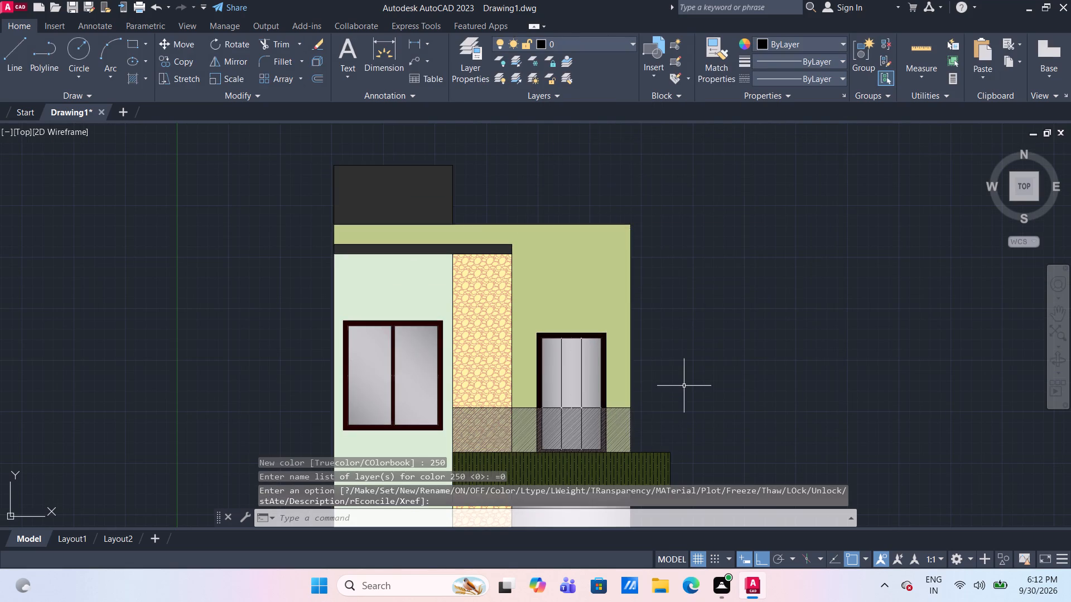
Examine the whole elevation with the recoloured layer 0 linework.
scroll(700, 351, "down", 2)
middle_click_drag(699, 312, 657, 208)
scroll(663, 243, "up", 1)
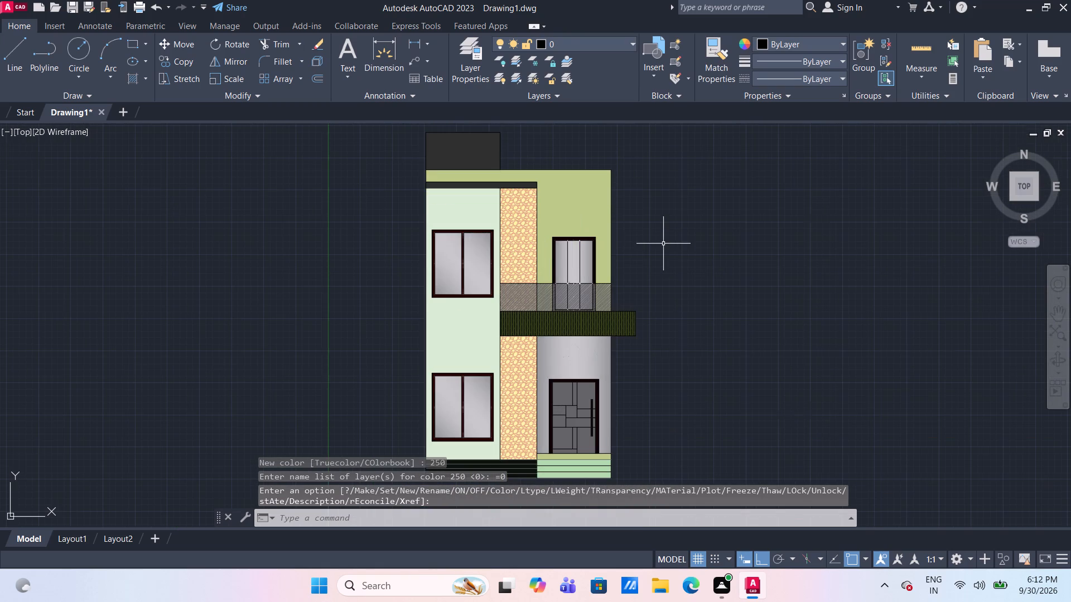
scroll(663, 244, "up", 1)
middle_click(666, 244)
scroll(666, 244, "down", 2)
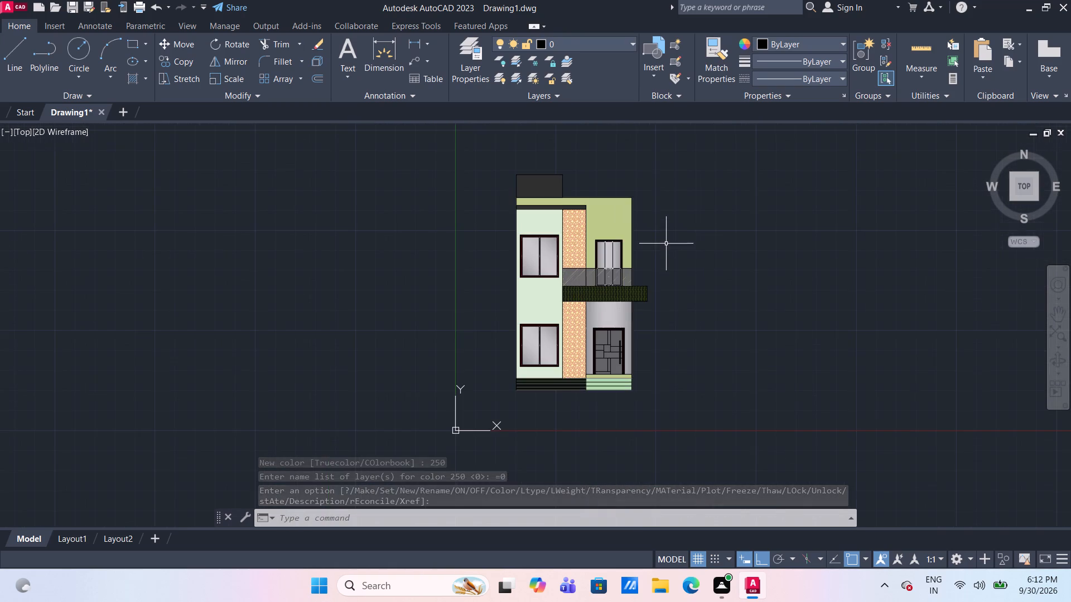
Change the solid hatch of the light green entrance steps below the door to colour 224,200,163.
middle_click_drag(678, 311, 672, 288)
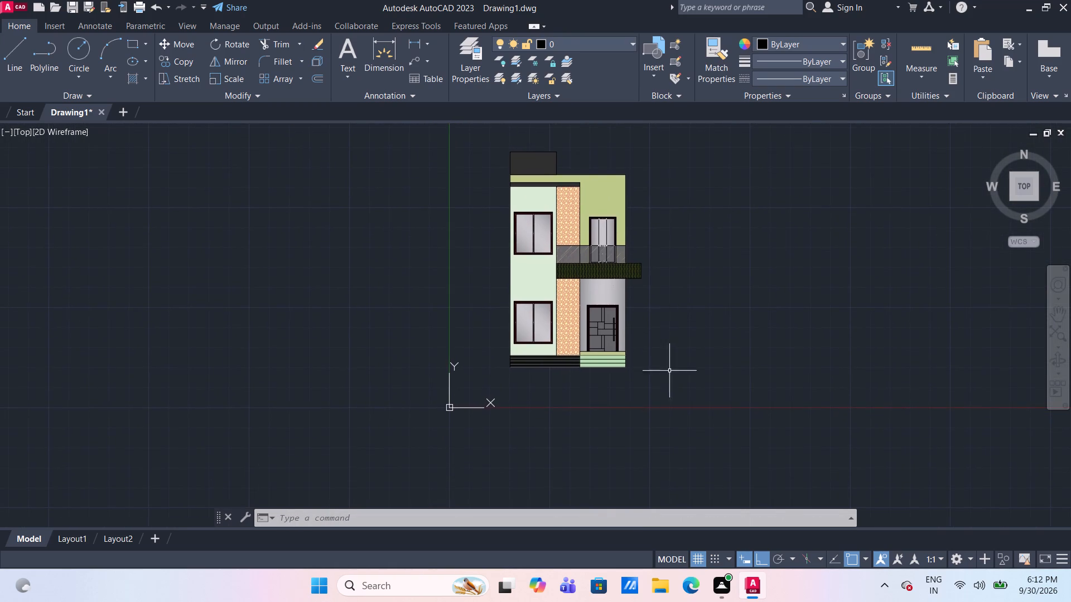
scroll(642, 399, "up", 2)
scroll(547, 310, "up", 2)
scroll(549, 312, "down", 2)
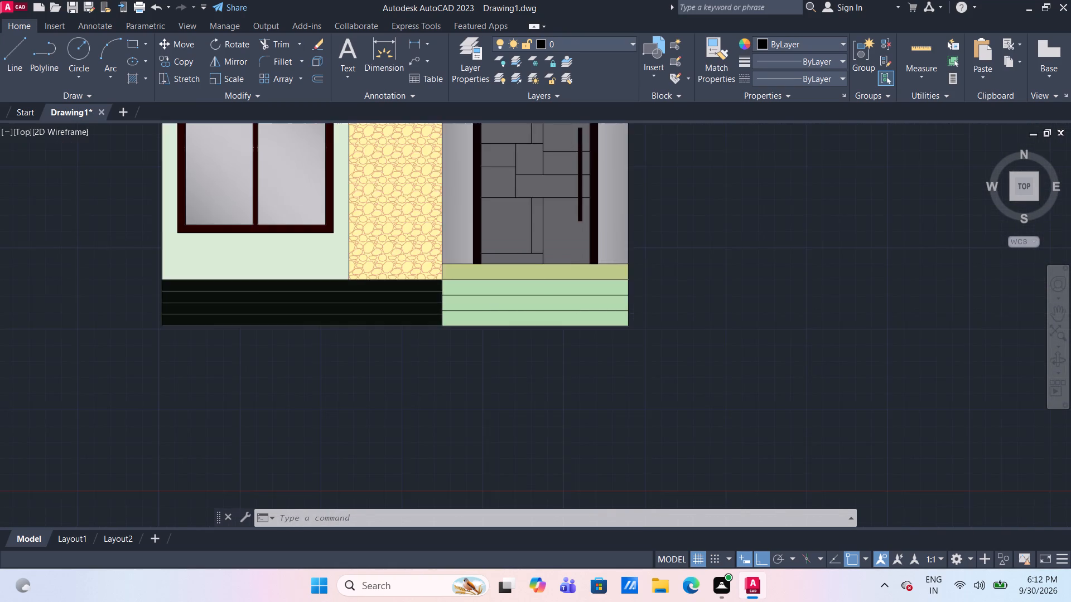
scroll(549, 312, "down", 1)
scroll(562, 341, "up", 2)
scroll(562, 341, "down", 3)
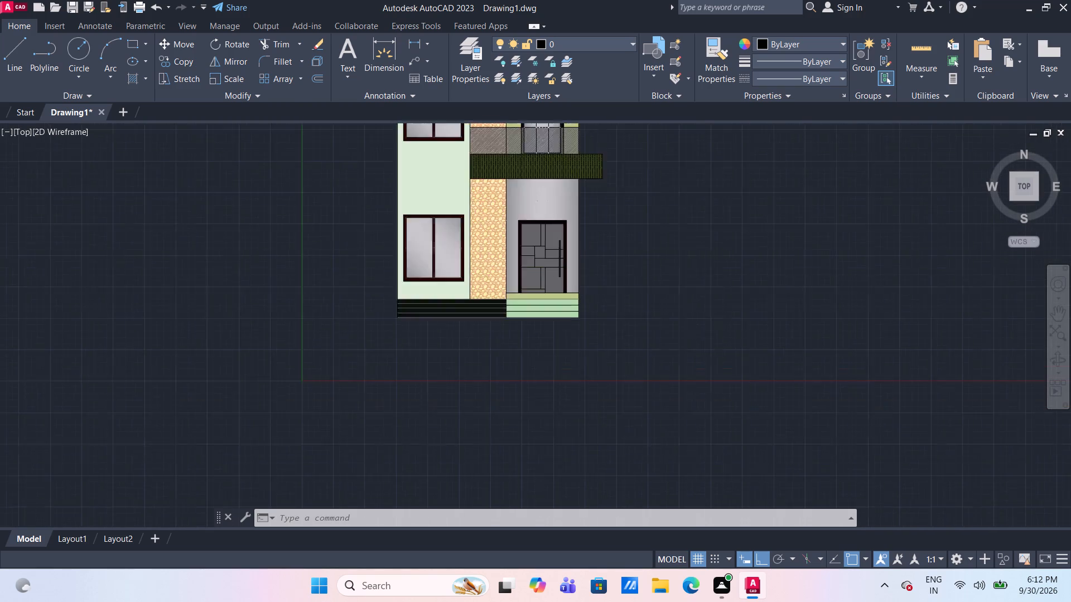
scroll(562, 341, "down", 1)
scroll(563, 341, "up", 3)
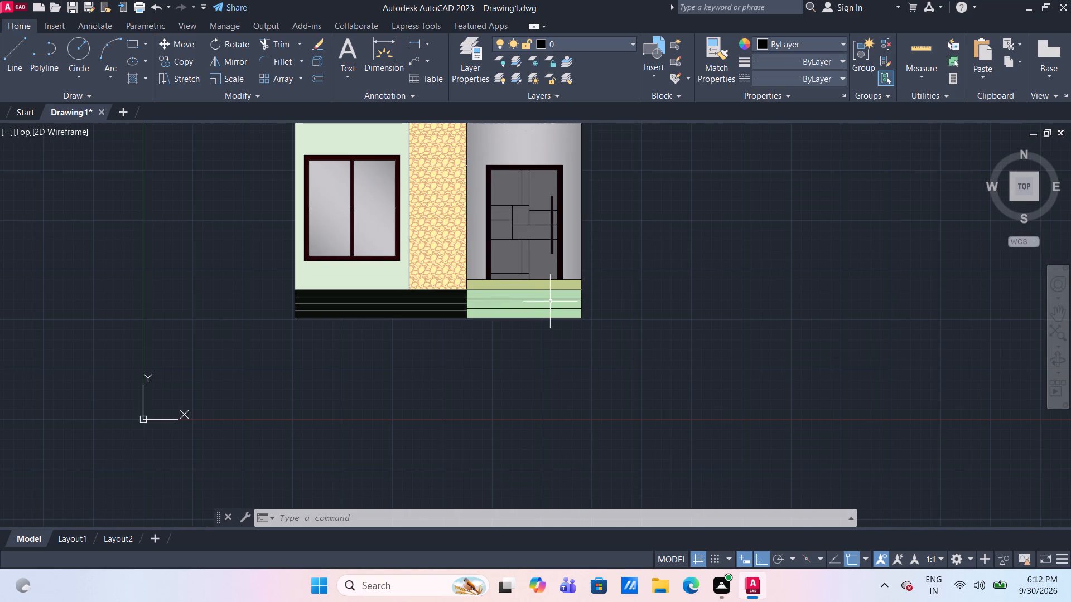
left_click(552, 303)
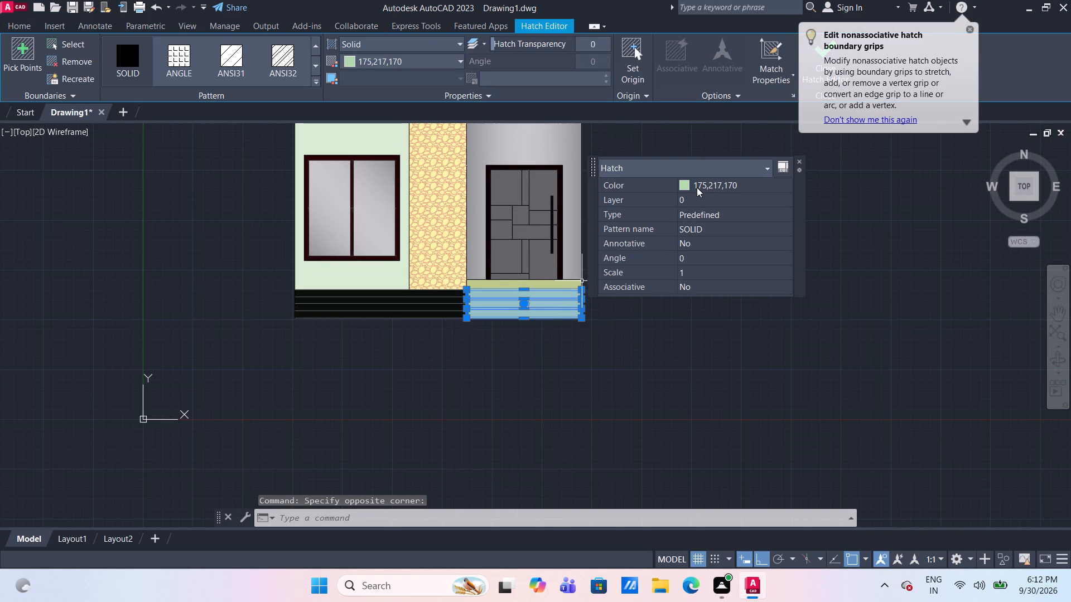
left_click(697, 187)
left_click(697, 187)
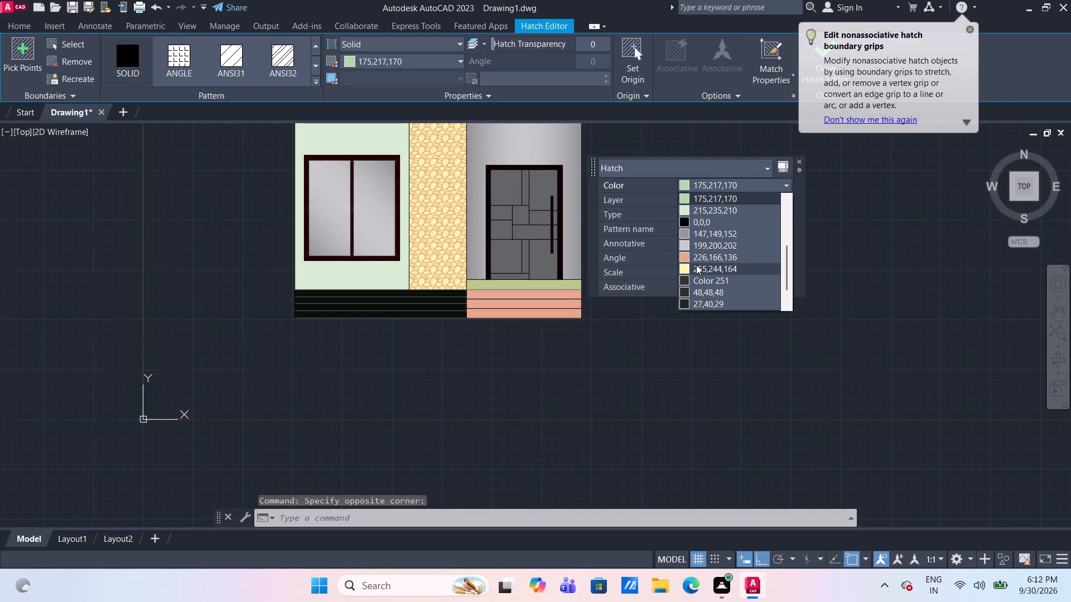
scroll(697, 237, "up", 1)
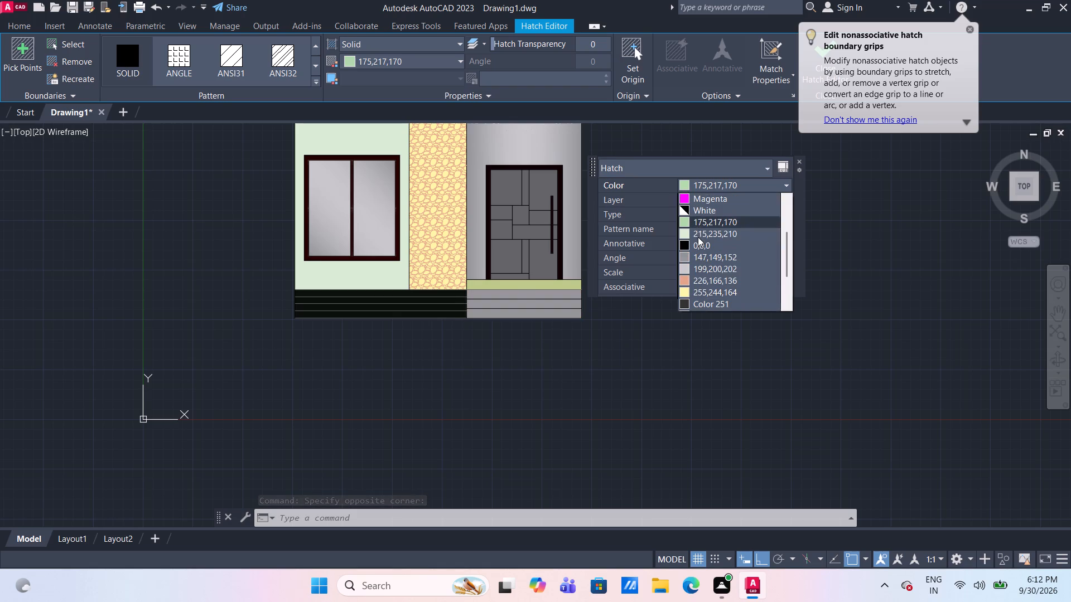
scroll(699, 238, "up", 6)
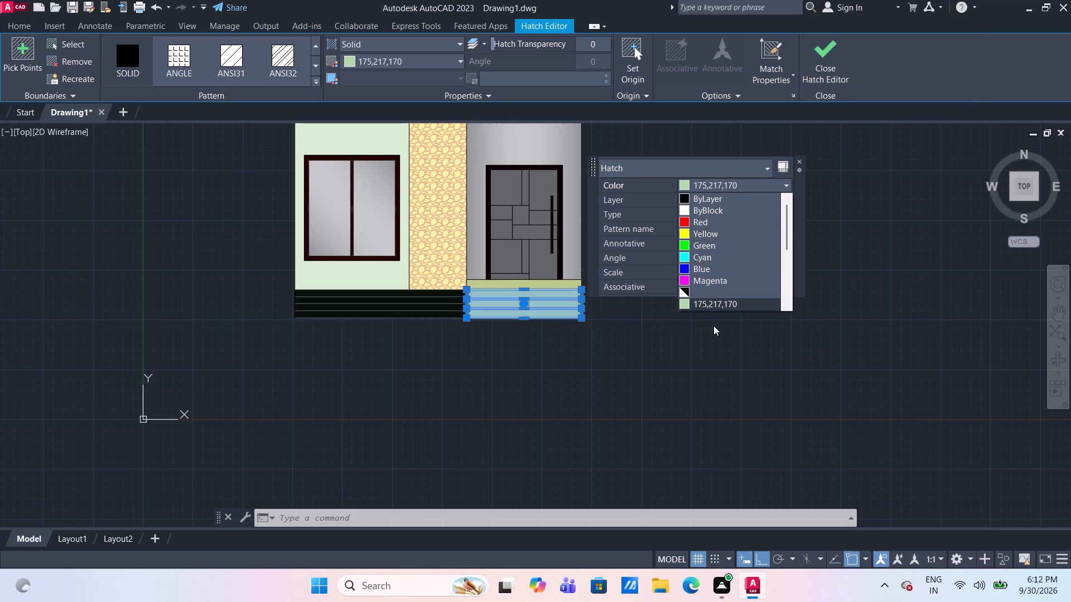
scroll(720, 297, "down", 7)
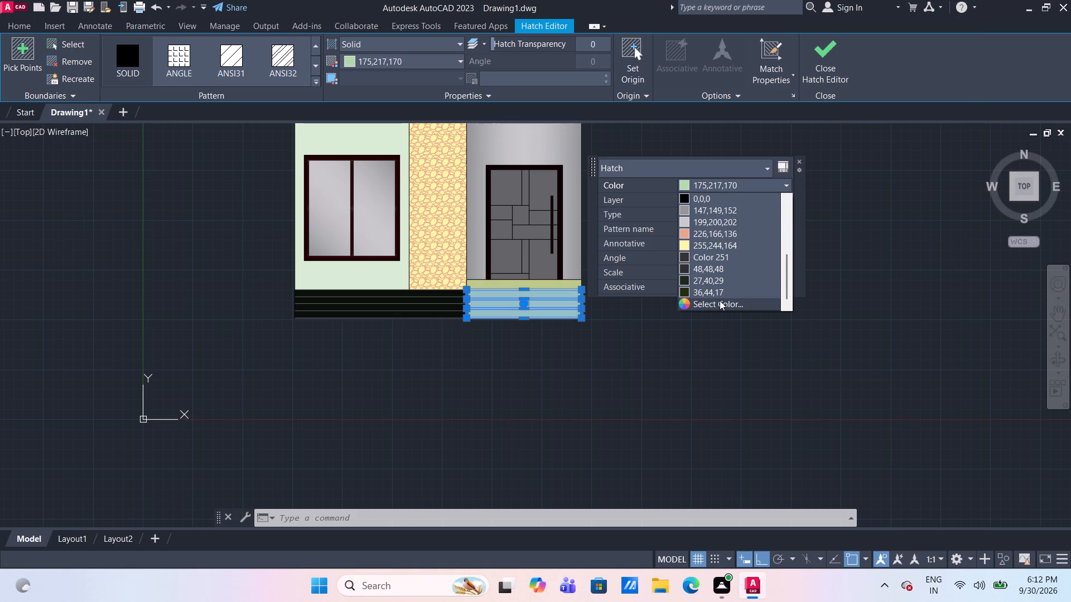
left_click(720, 301)
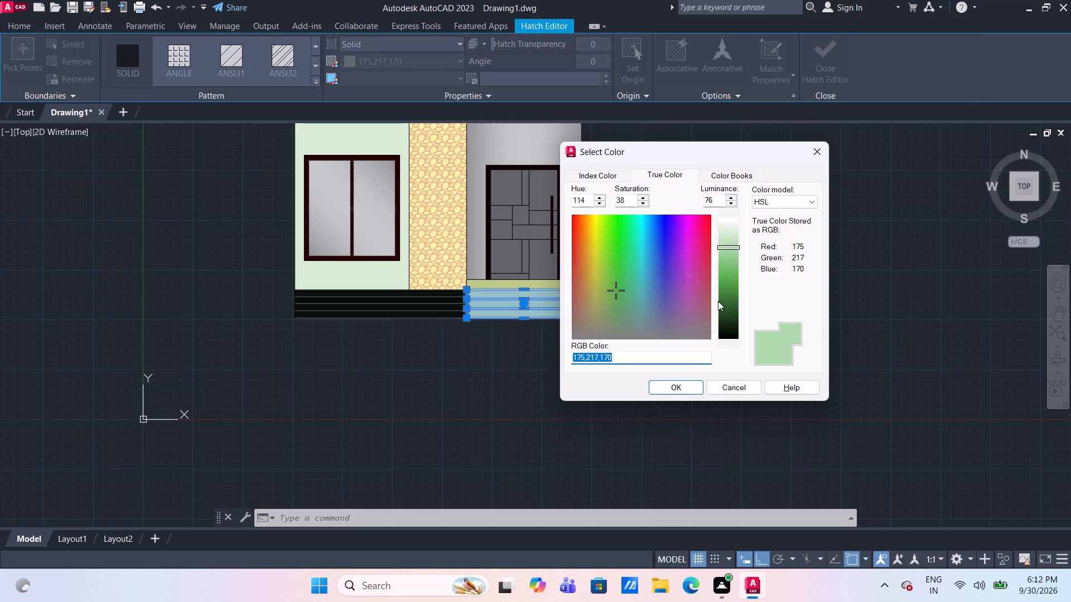
left_click(590, 244)
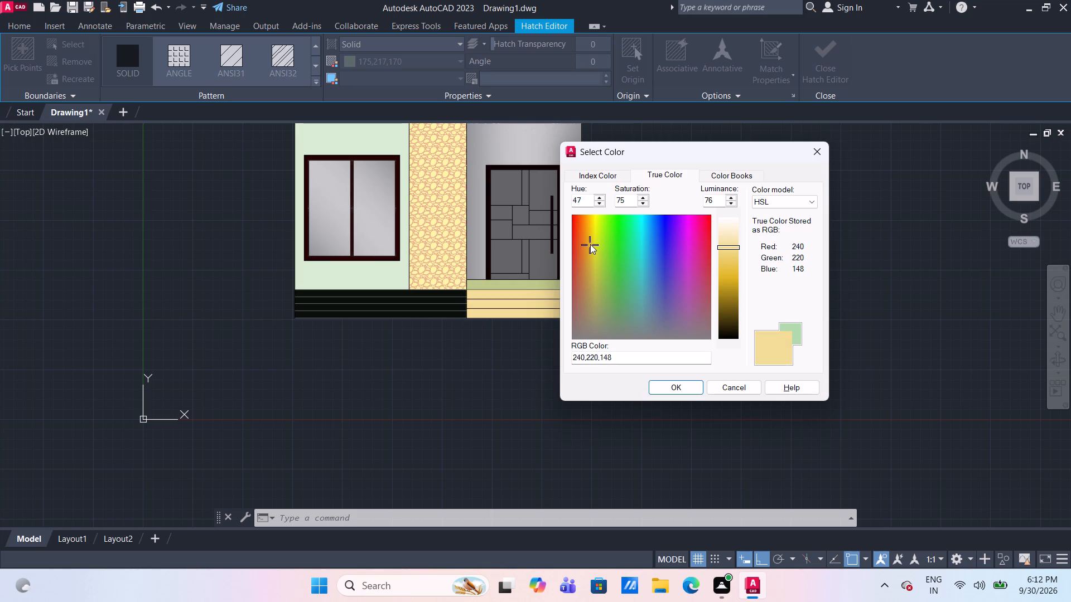
left_click(586, 276)
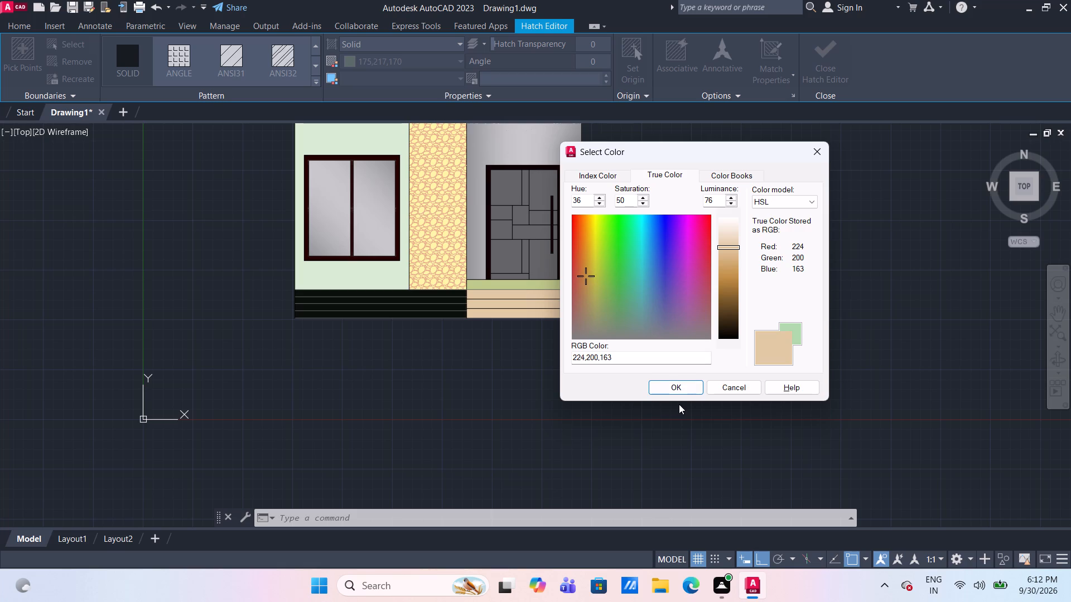
left_click(679, 389)
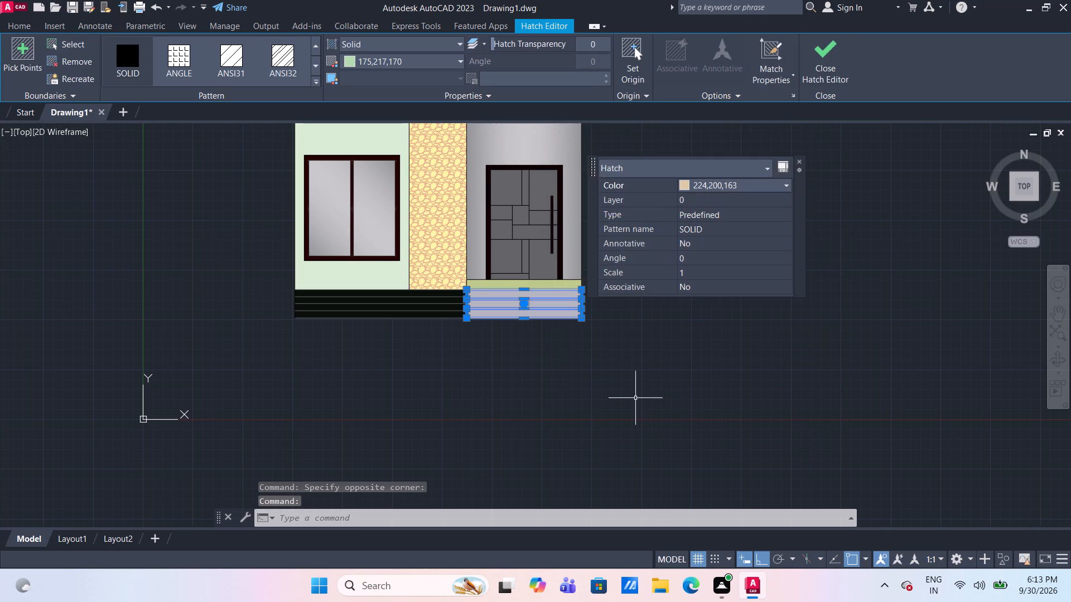
key("Escape")
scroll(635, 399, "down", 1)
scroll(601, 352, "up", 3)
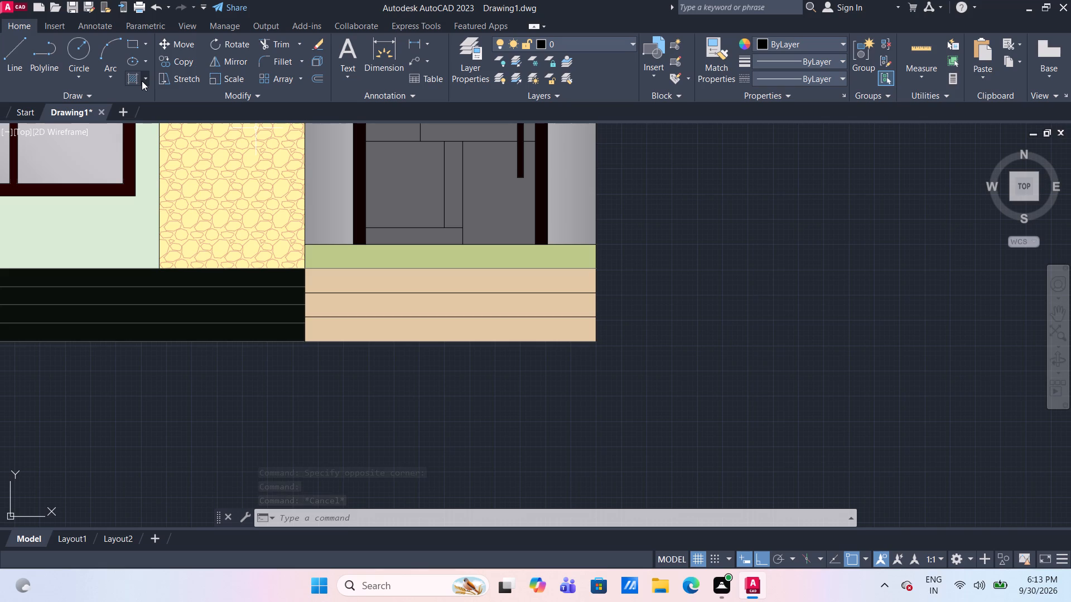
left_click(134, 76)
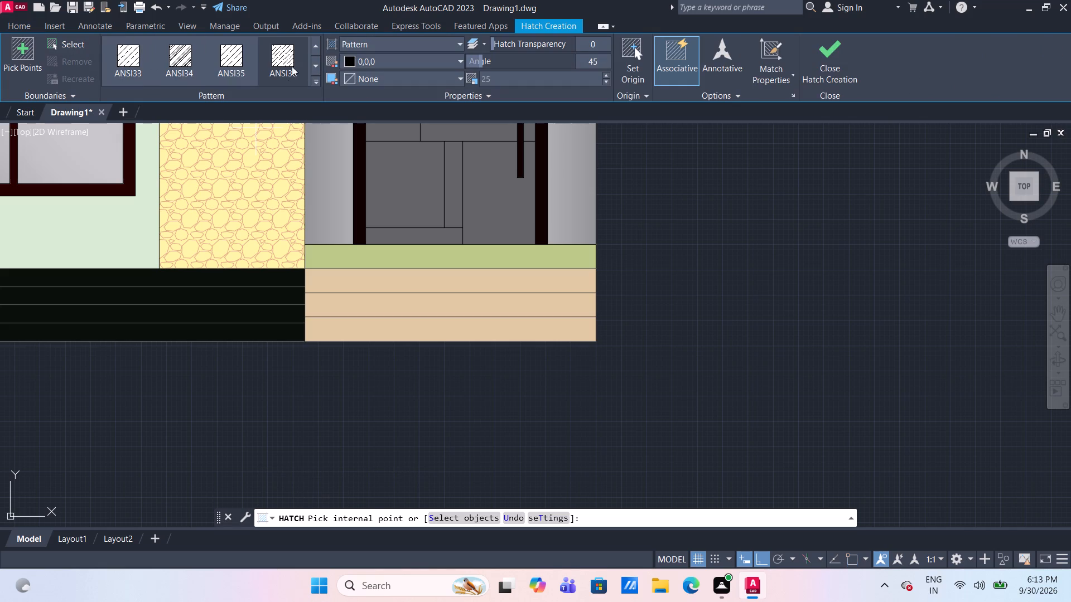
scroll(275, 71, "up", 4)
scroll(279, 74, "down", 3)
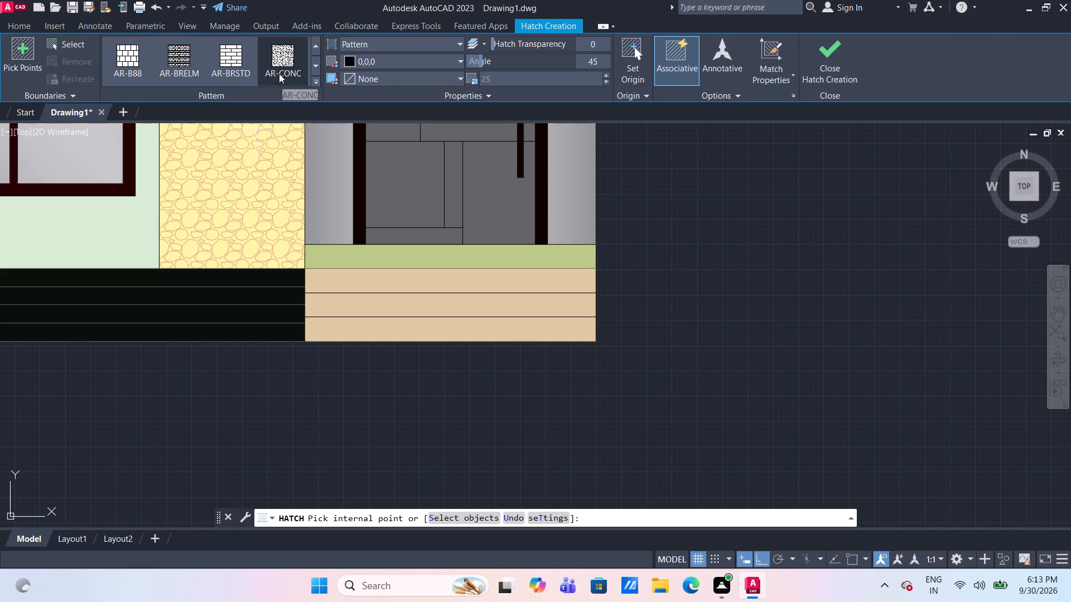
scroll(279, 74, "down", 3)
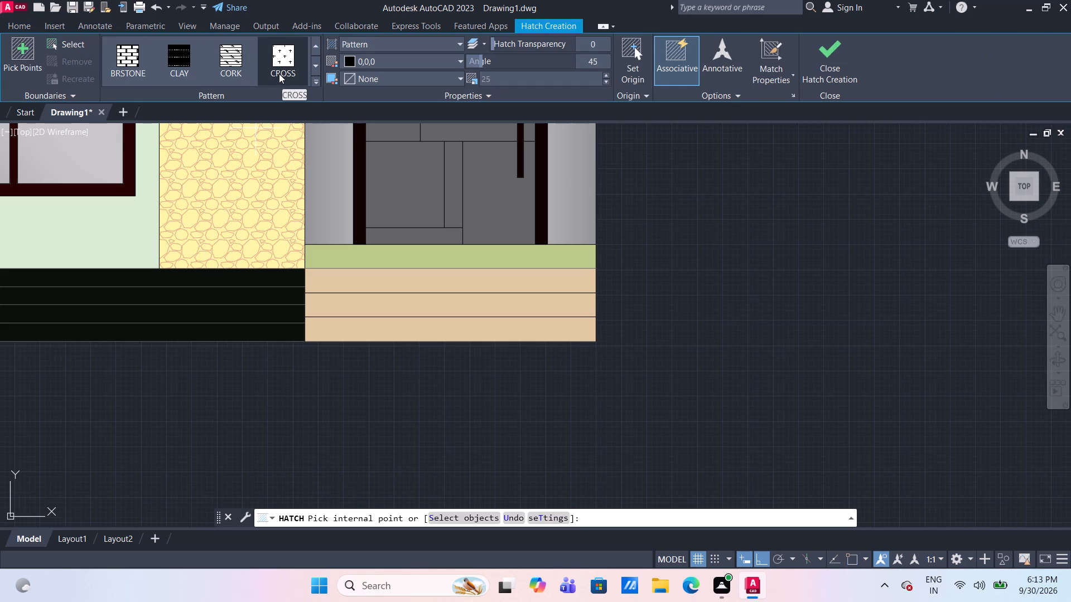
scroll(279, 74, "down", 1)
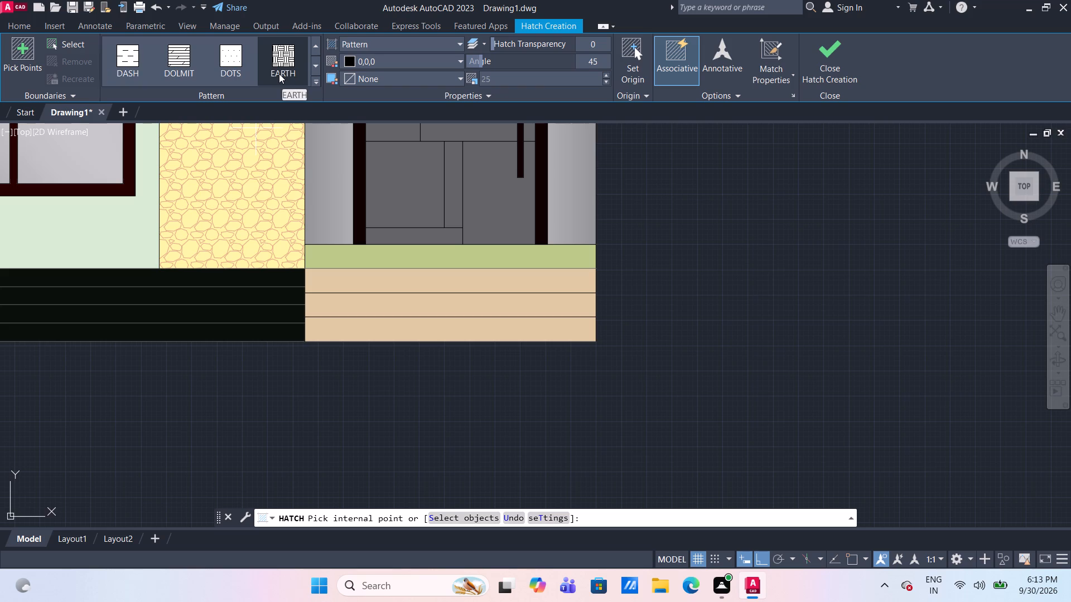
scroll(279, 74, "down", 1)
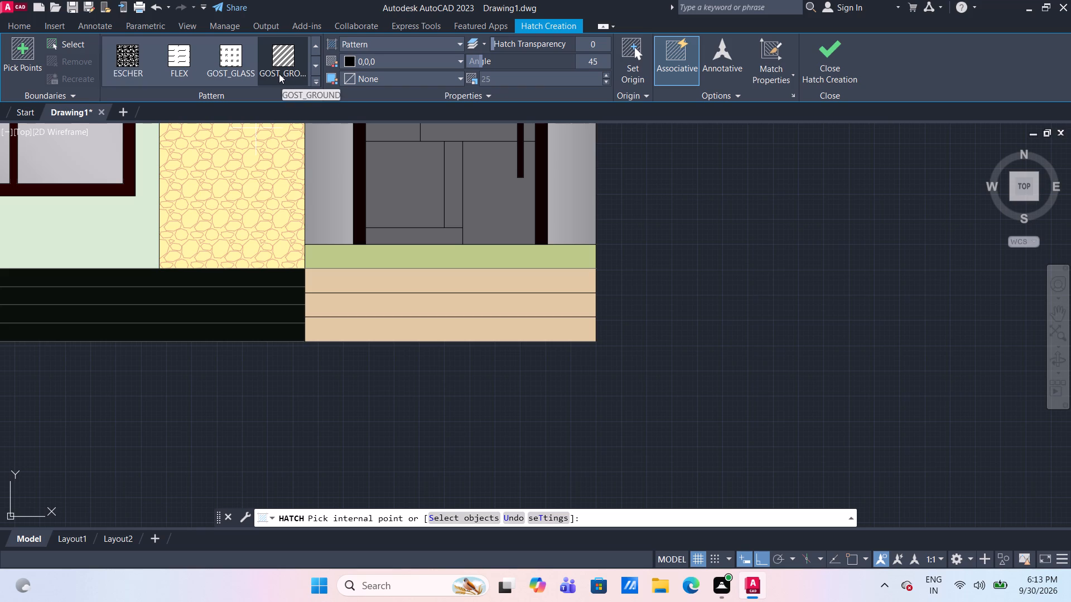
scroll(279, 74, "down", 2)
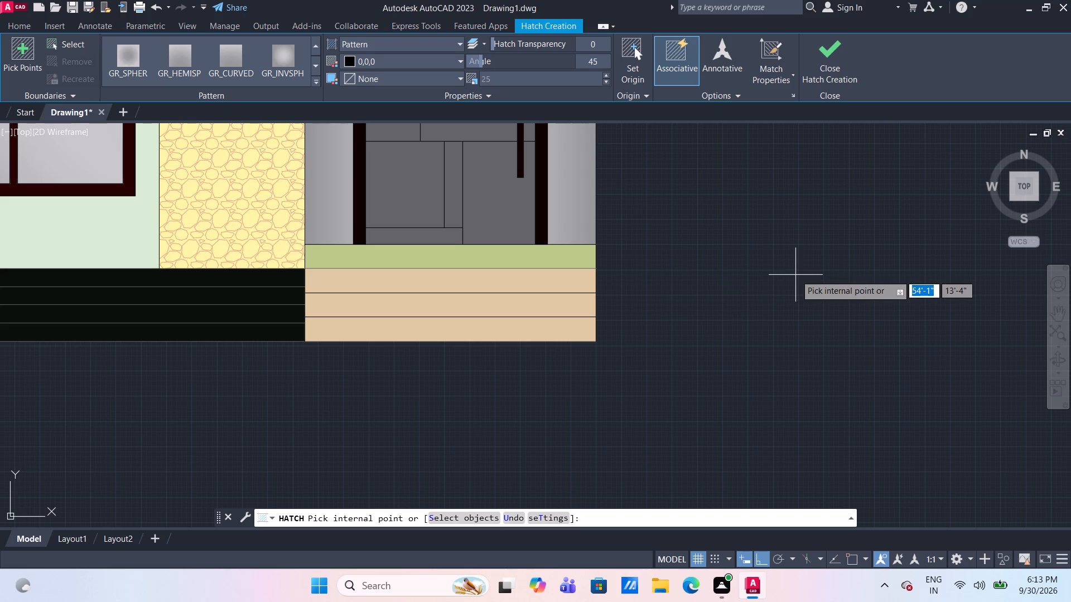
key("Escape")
Turn off log file recording with the LOGFILEOFF command.
scroll(795, 275, "down", 5)
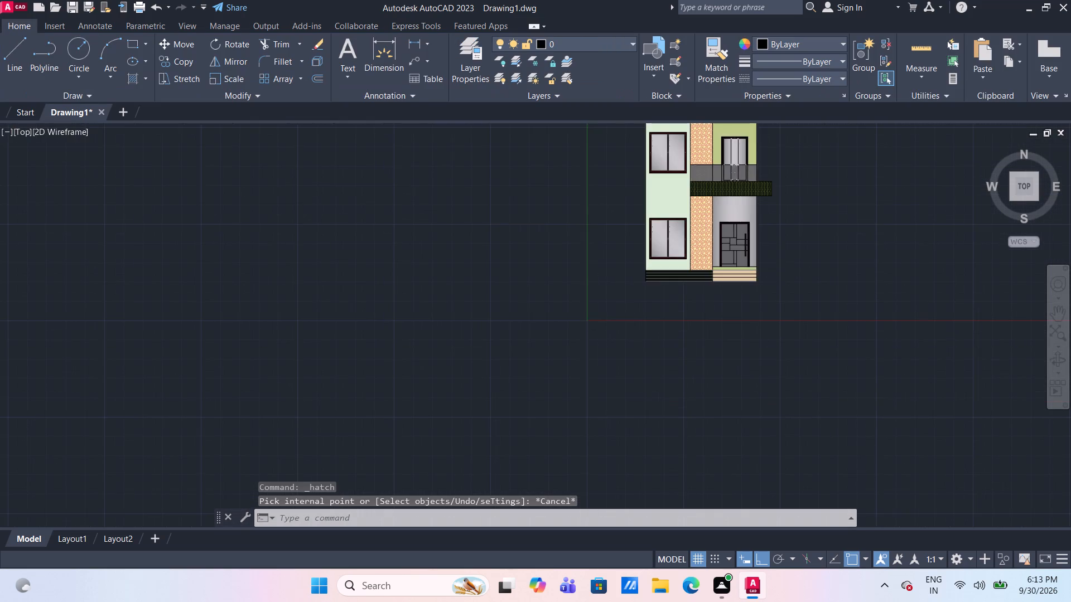
scroll(784, 246, "up", 1)
middle_click_drag(788, 245, 693, 312)
scroll(696, 306, "up", 1)
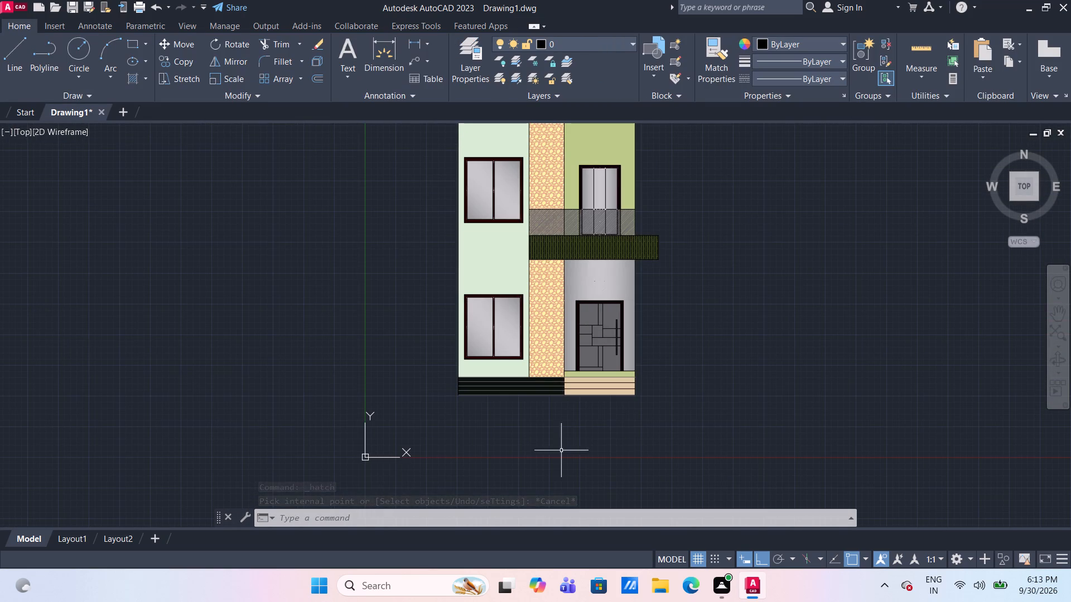
left_click(511, 520)
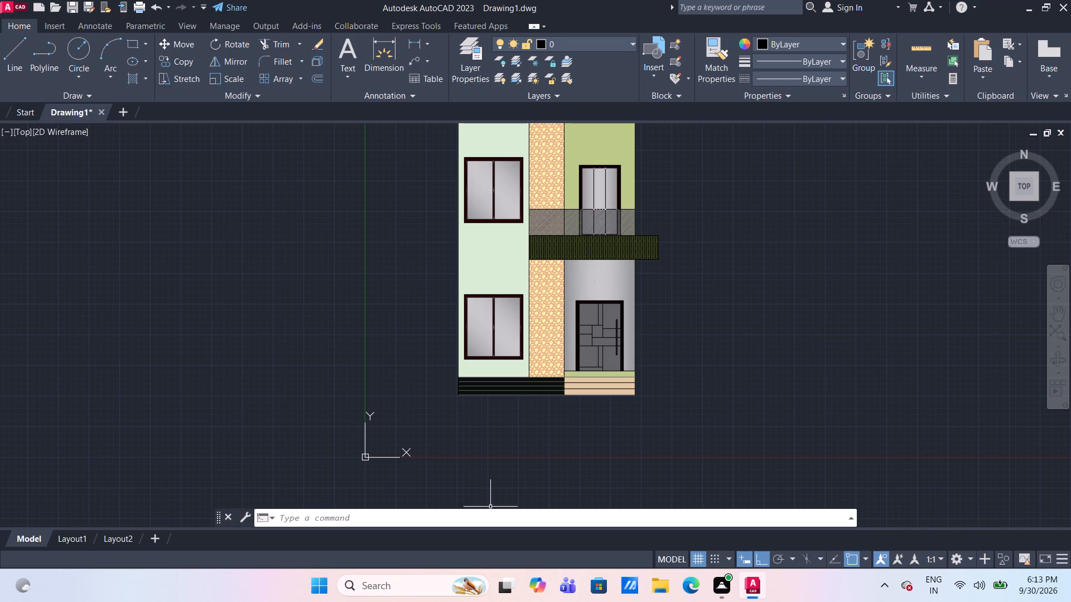
type("LOG")
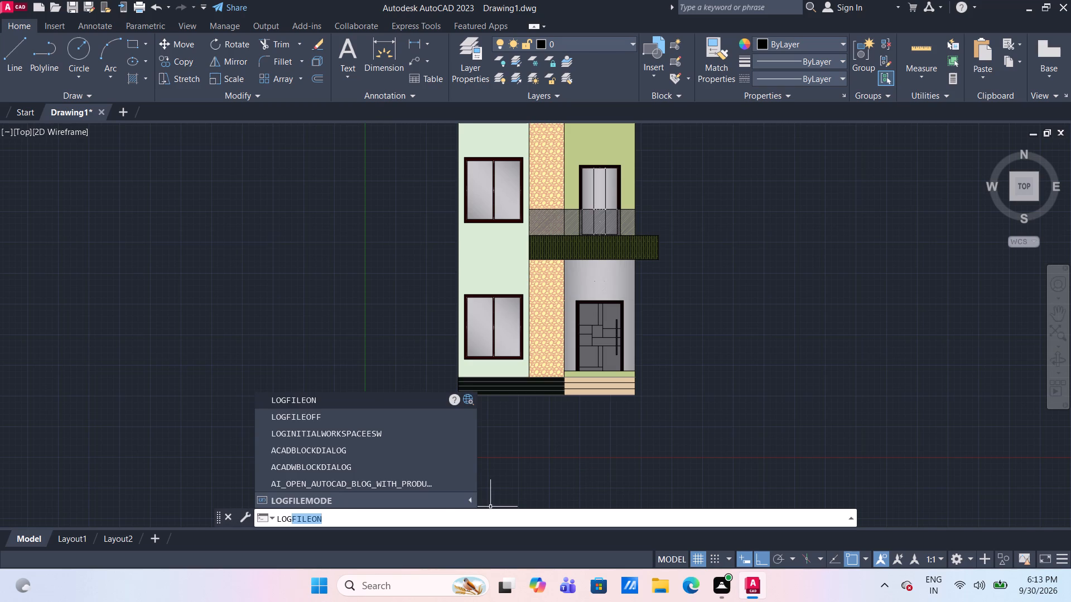
left_click(406, 417)
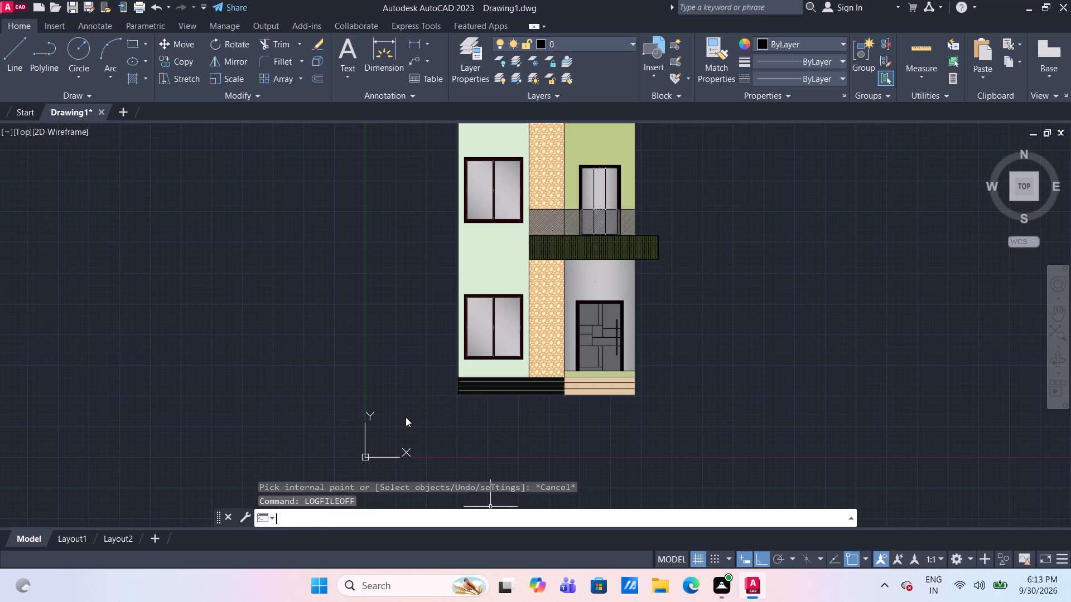
Set up a plot with the DWG To PDF.pc3 plotter and the ISO A4 (297.00 x 210.00 MM) paper size.
left_click(411, 519)
type("PLOT")
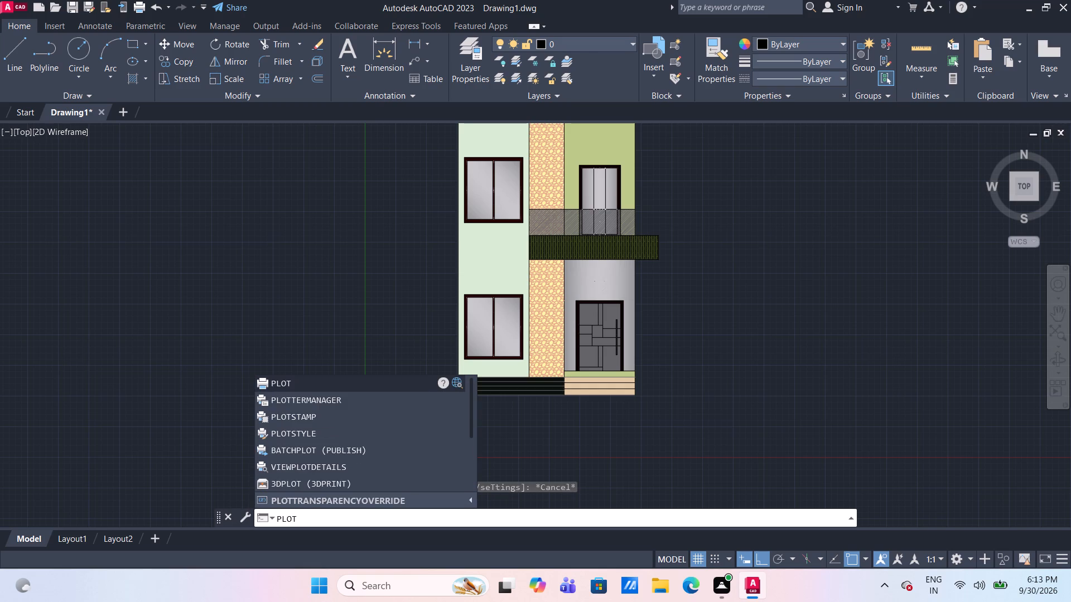
key("Return")
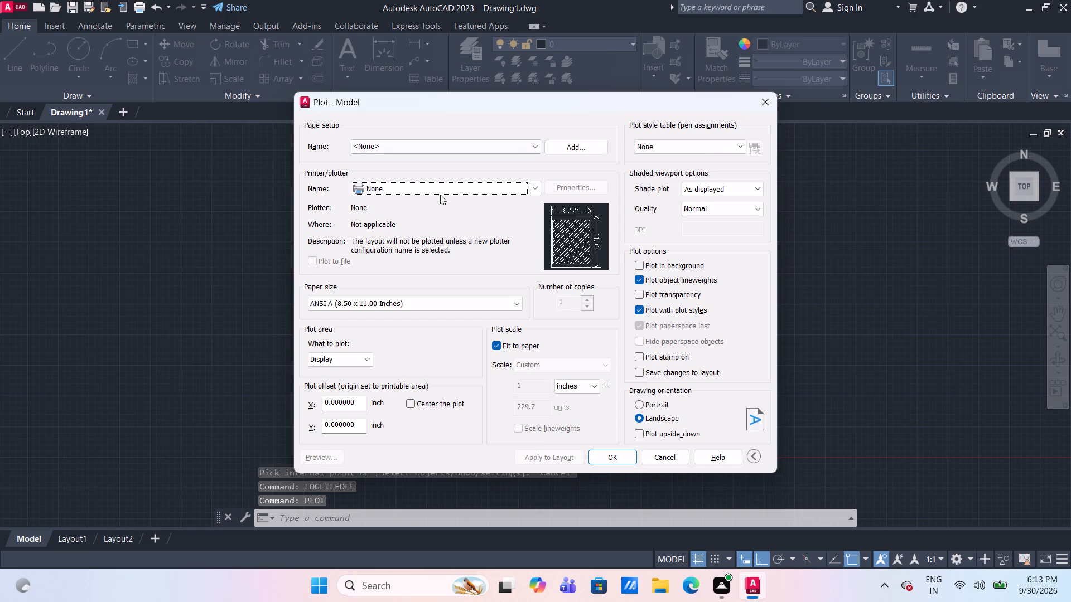
left_click(446, 190)
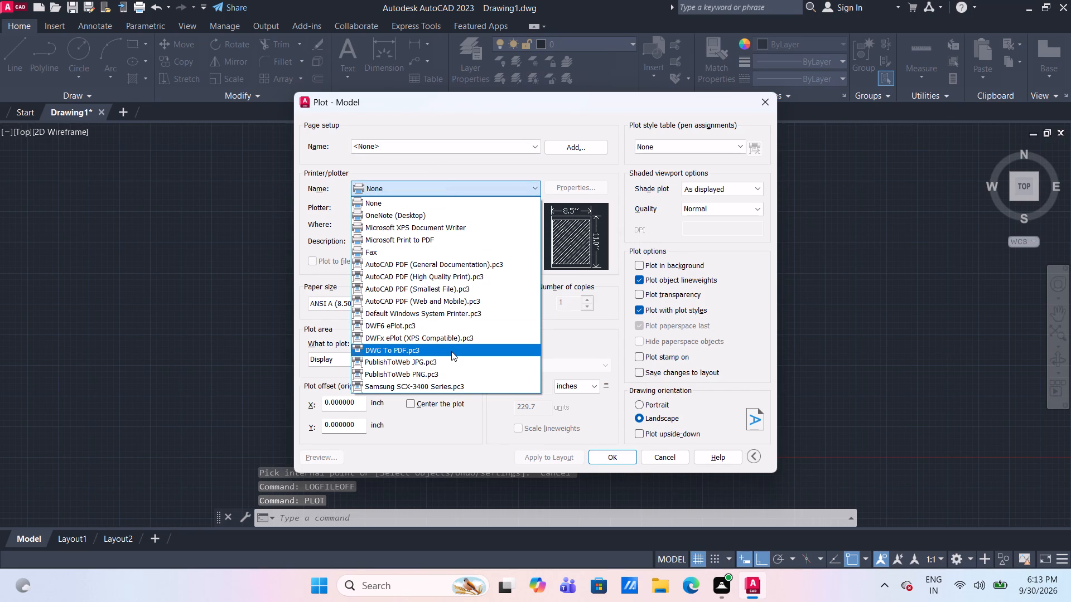
left_click(451, 351)
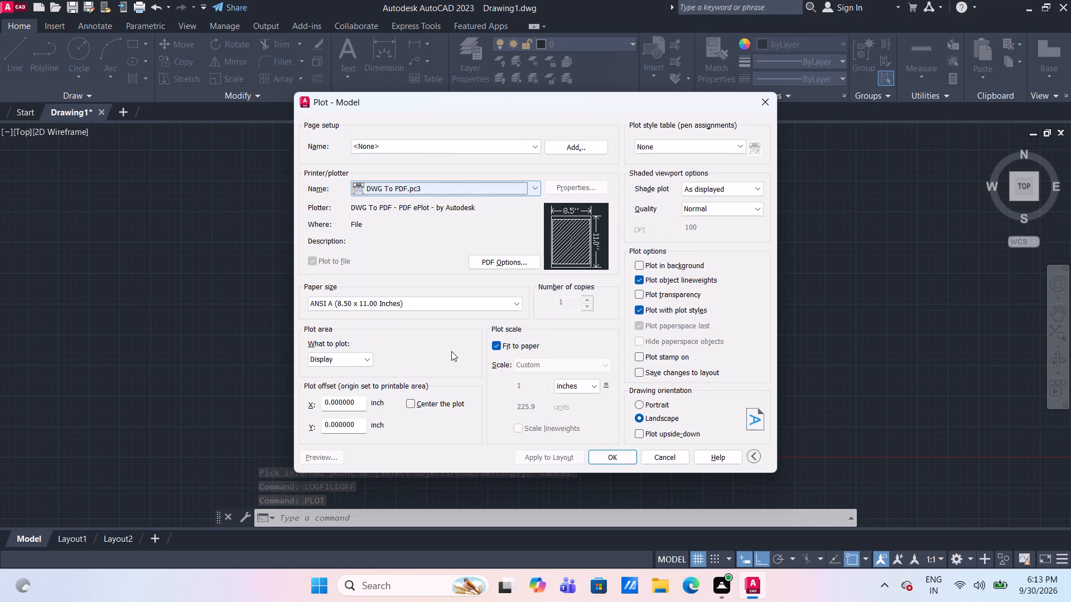
left_click(452, 306)
scroll(452, 306, "down", 4)
scroll(434, 380, "down", 4)
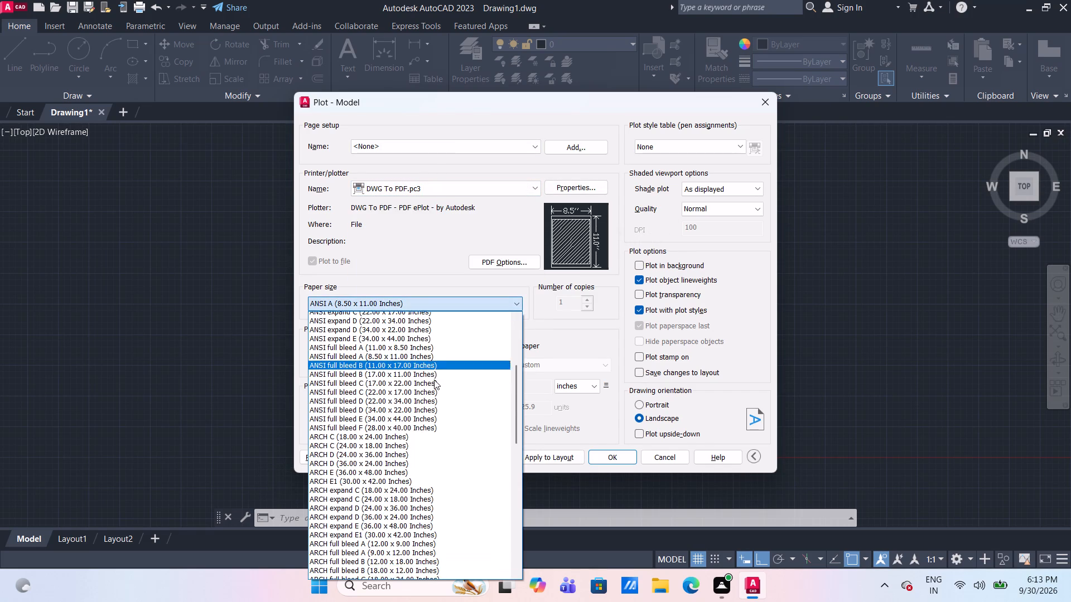
scroll(434, 380, "down", 6)
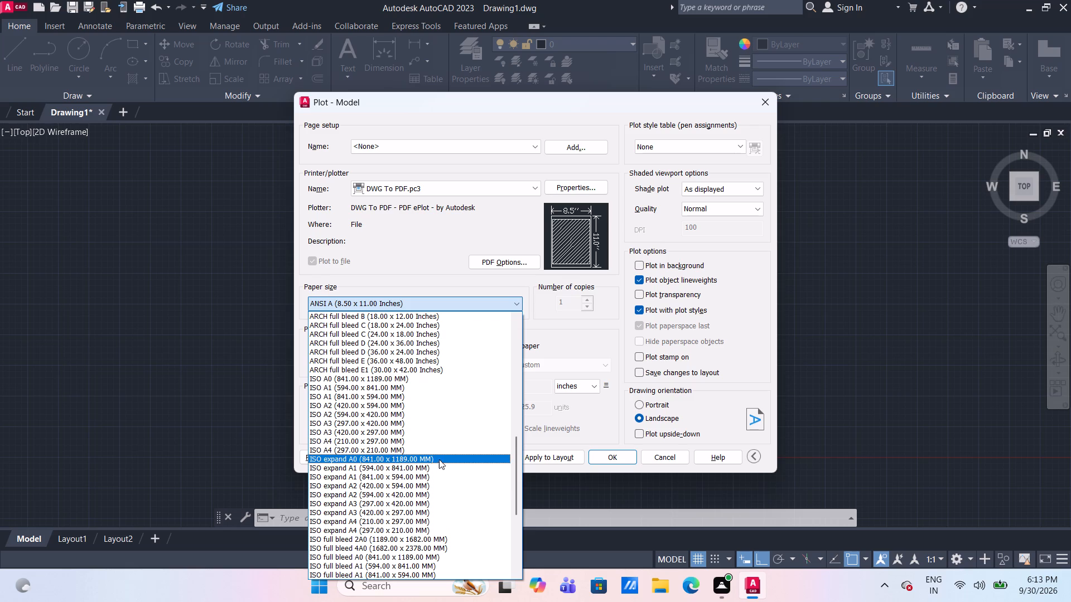
left_click(443, 450)
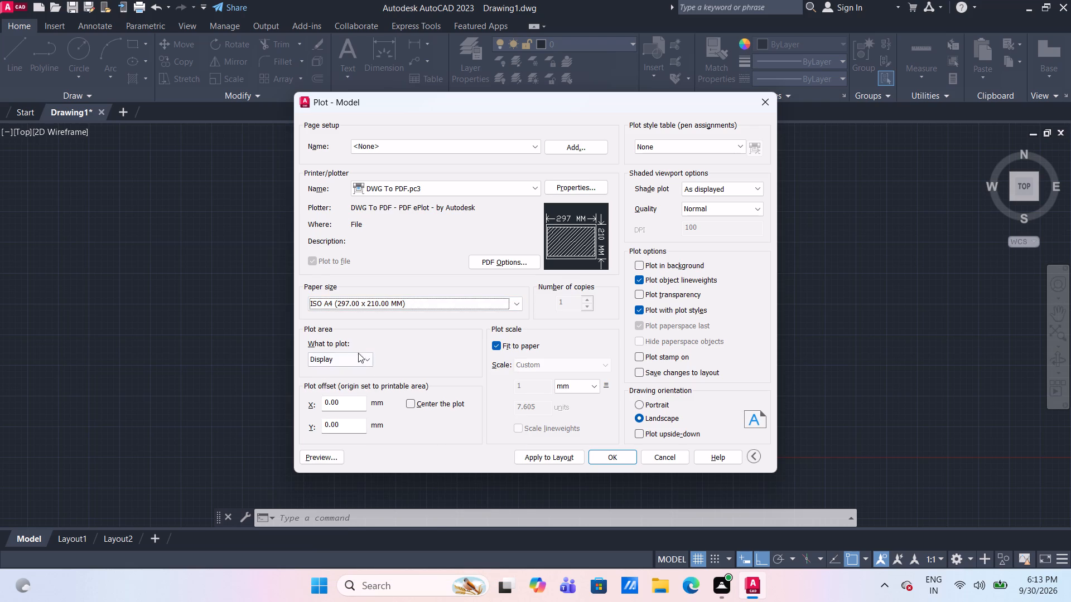
Set the plot area to a window around the whole elevation and center the plot on the sheet.
left_click(360, 360)
left_click(350, 400)
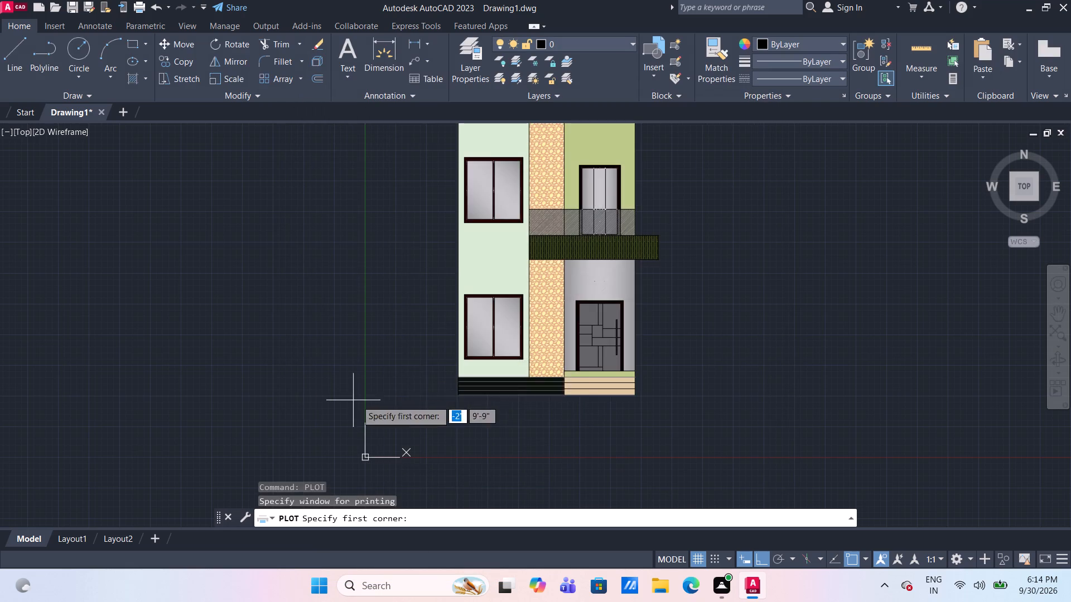
scroll(430, 361, "down", 3)
scroll(403, 302, "up", 1)
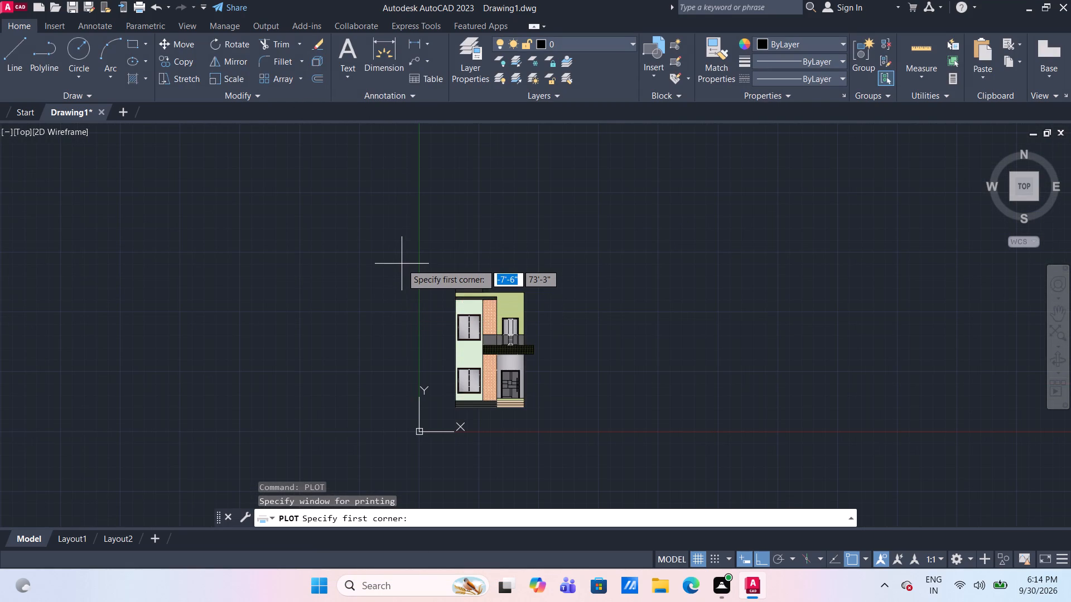
left_click(428, 270)
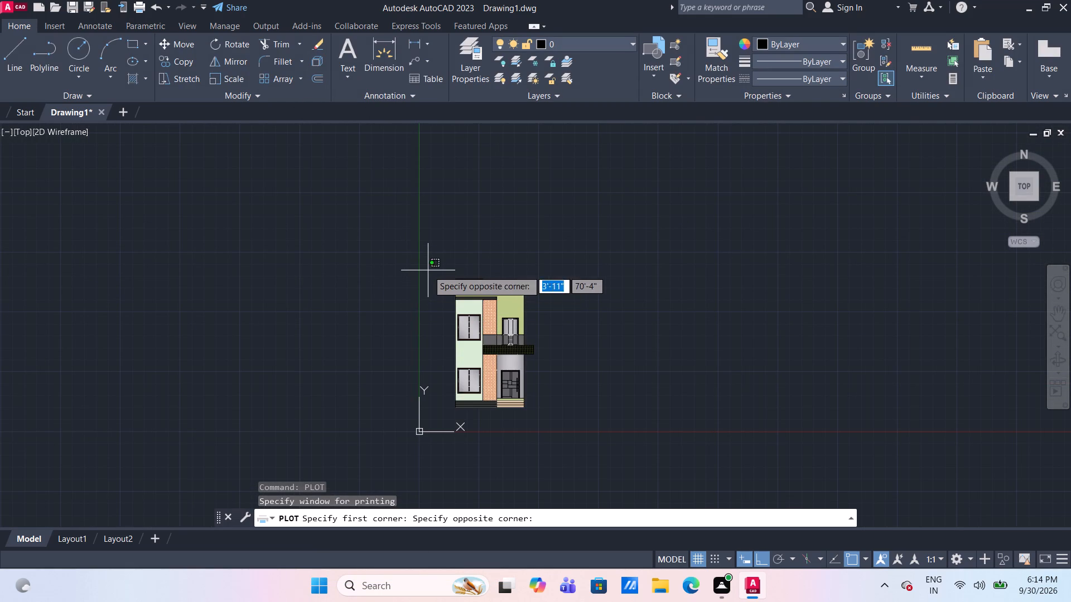
left_click(554, 425)
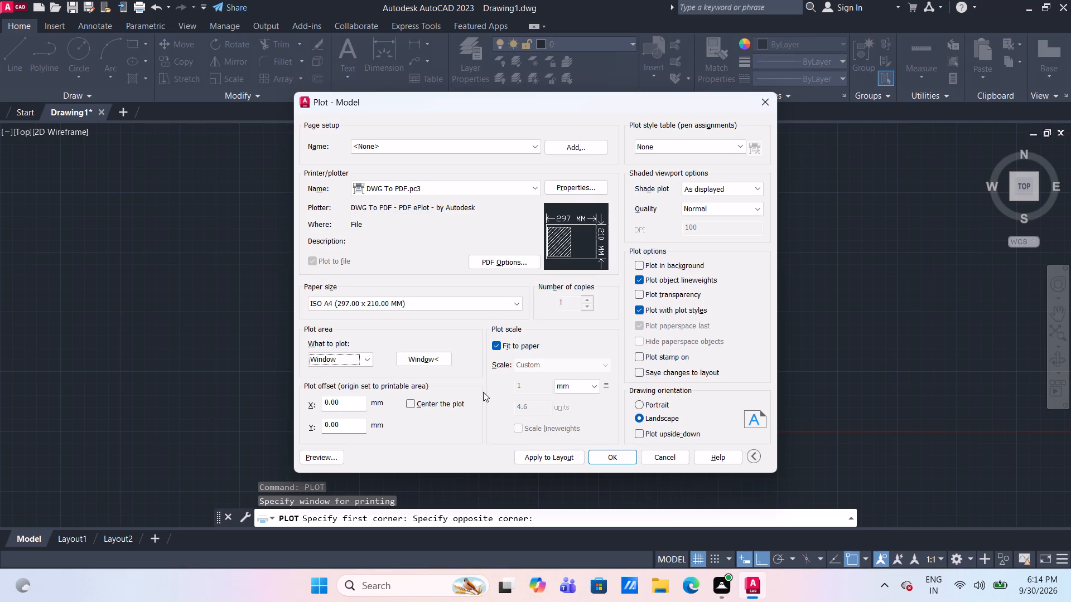
left_click(415, 401)
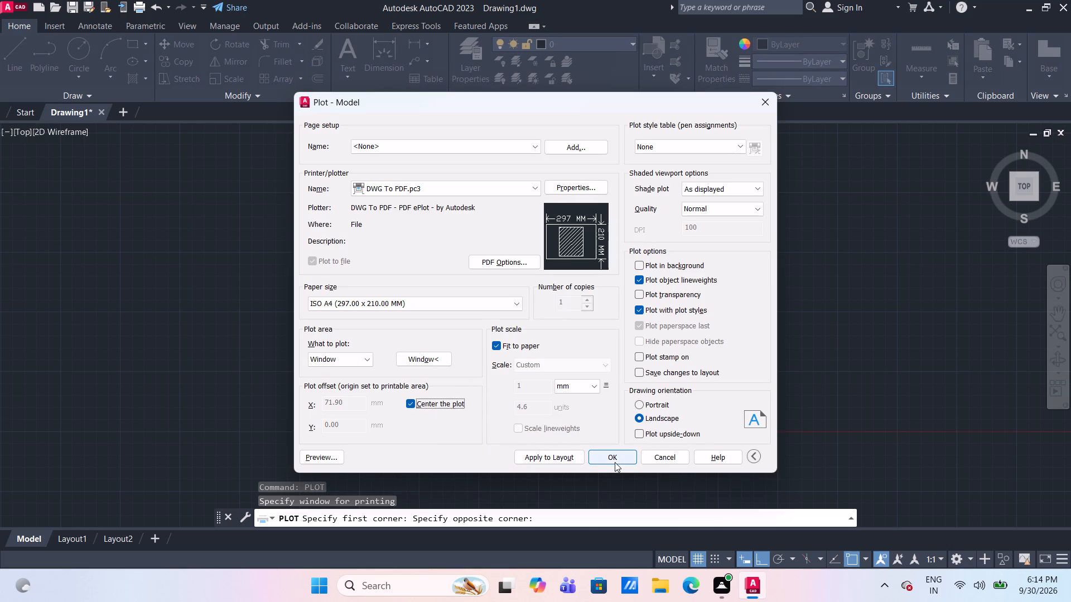
Plot to a PDF named 2 SSTOREY ELEVATION in the CDA PDF folder on the Desktop.
left_click(615, 456)
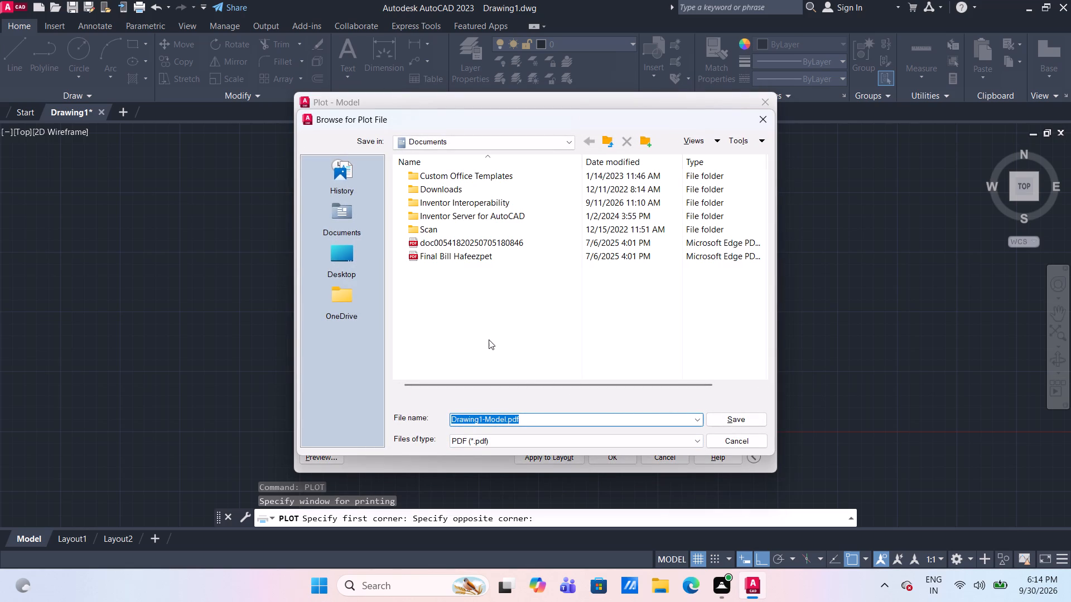
left_click(339, 250)
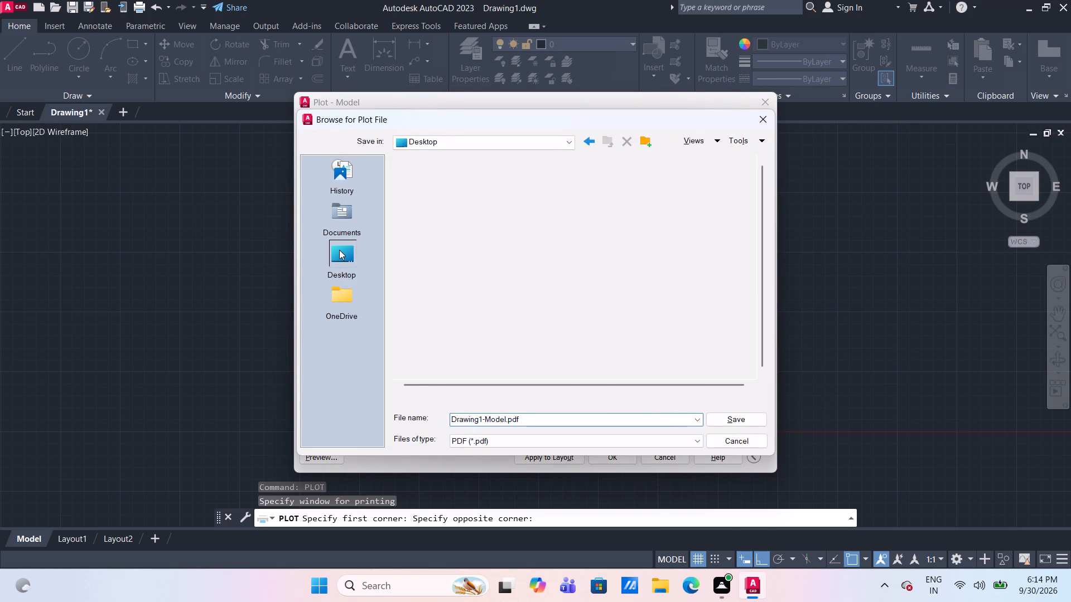
scroll(426, 274, "down", 4)
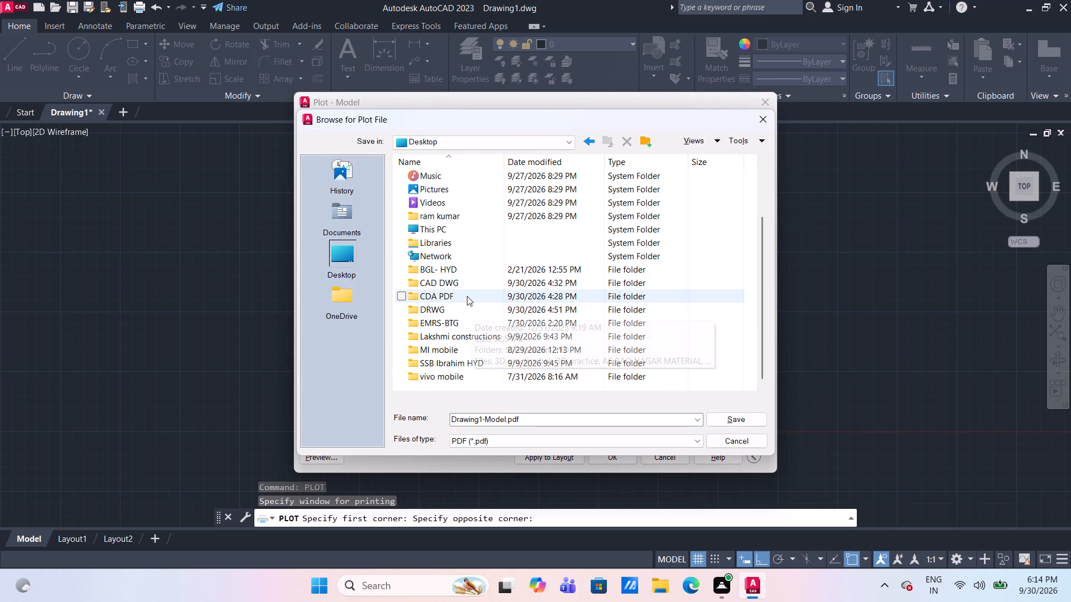
left_click(467, 296)
double_click(467, 296)
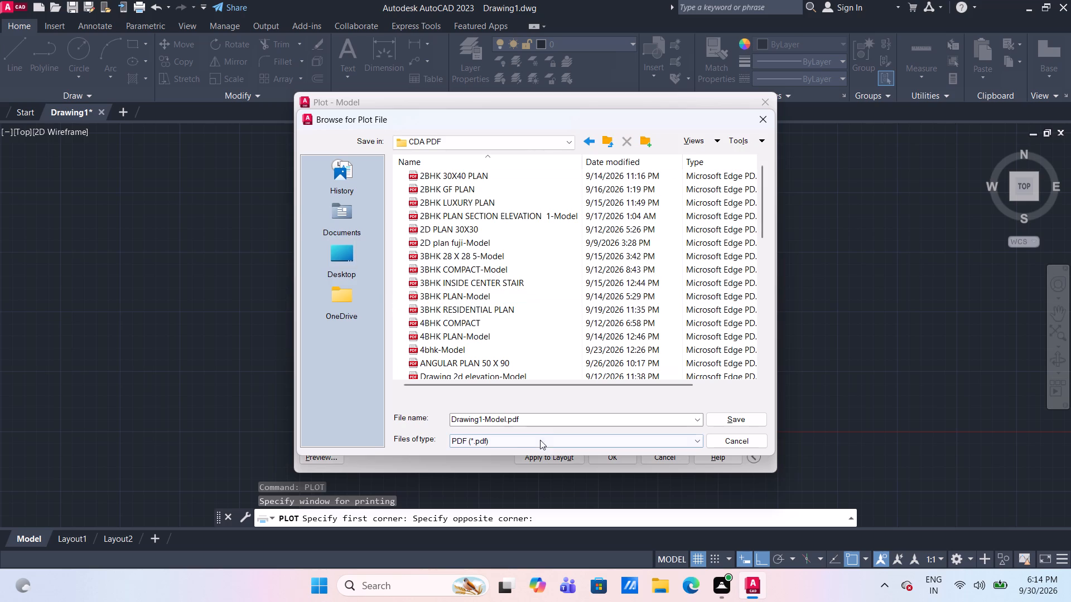
left_click(549, 418)
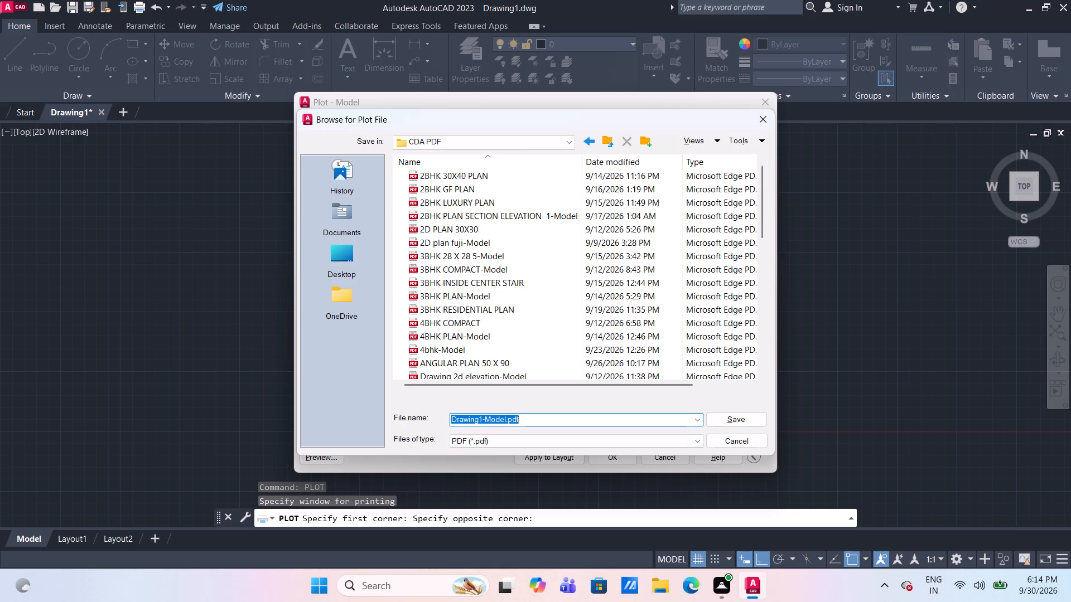
key("2")
key("space")
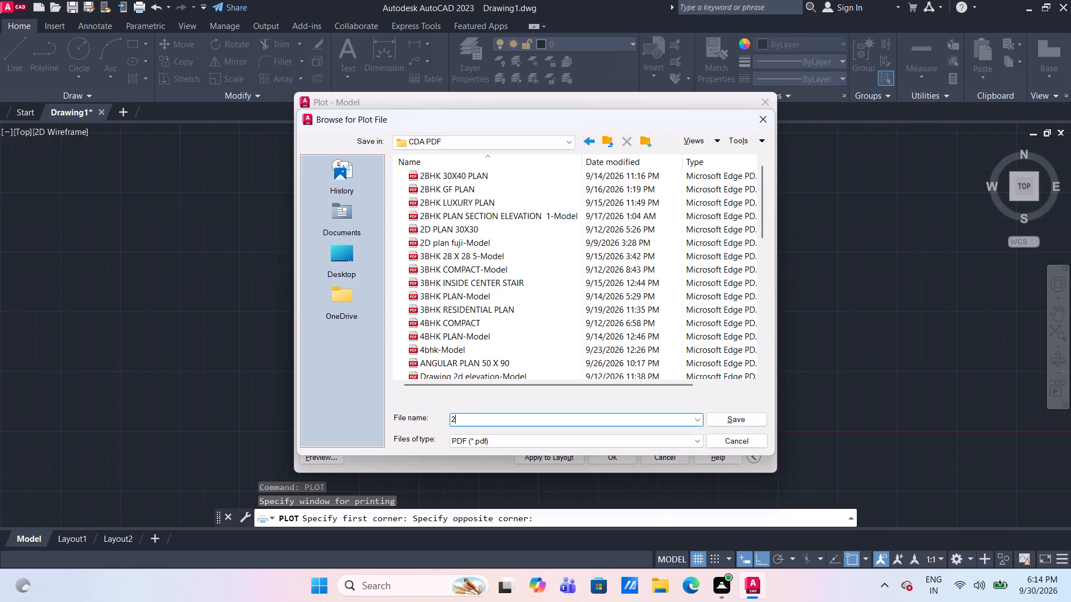
type("SSTOREY")
key("space")
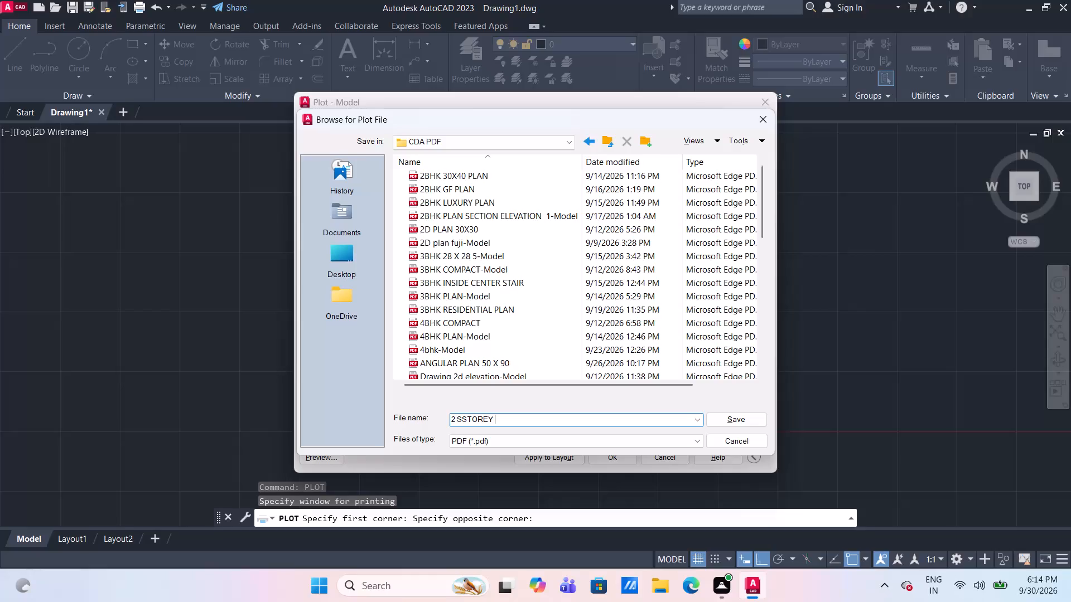
type("ELEVATION")
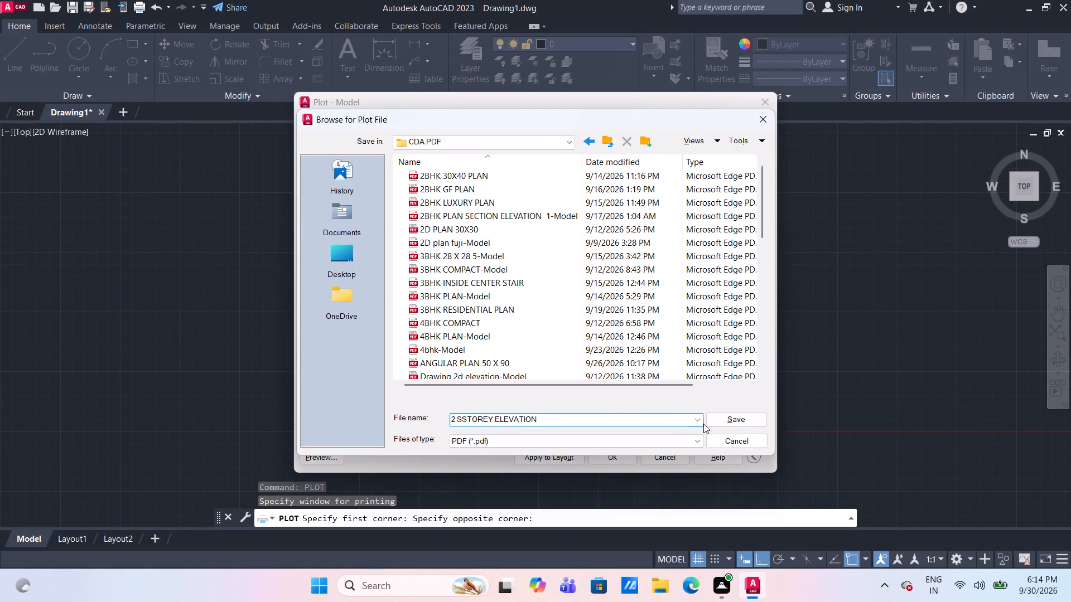
left_click(729, 420)
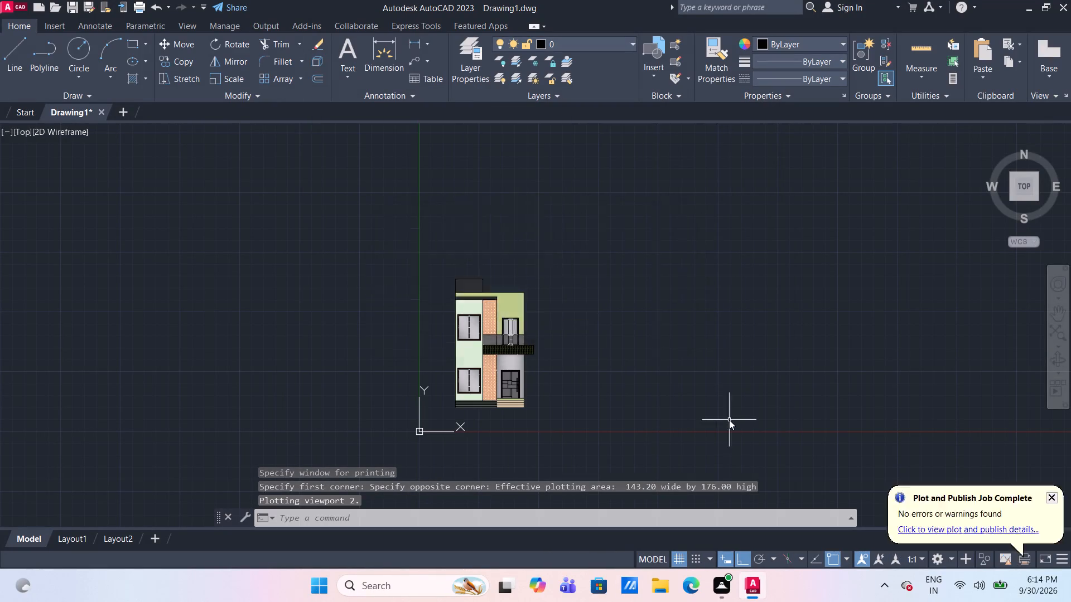
Look over the plotted elevation PDF in the Edge viewer and close it.
scroll(773, 416, "down", 1)
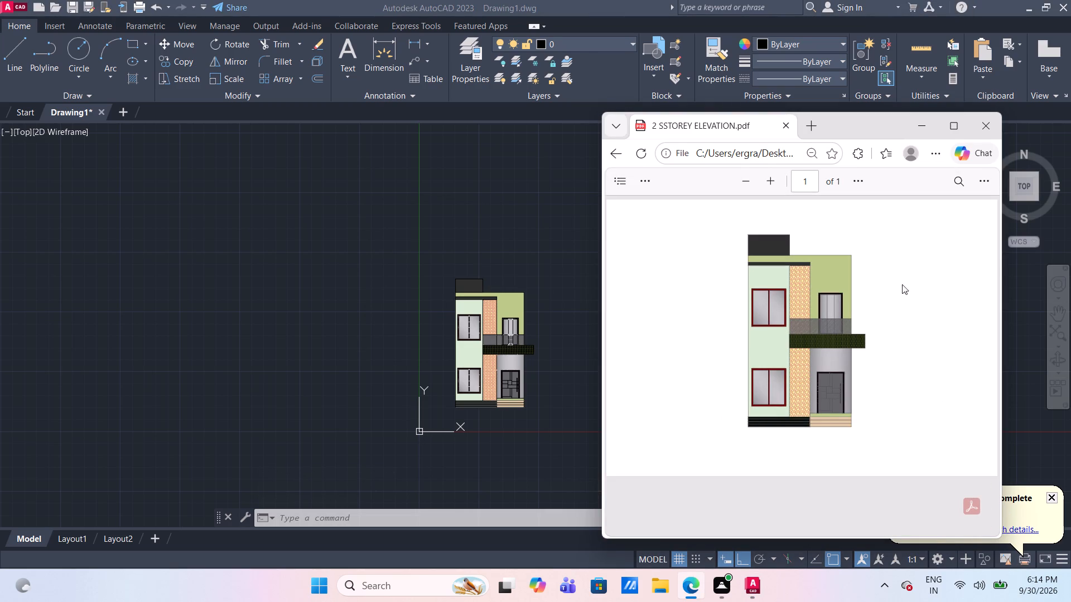
scroll(898, 256, "up", 1)
left_click(983, 124)
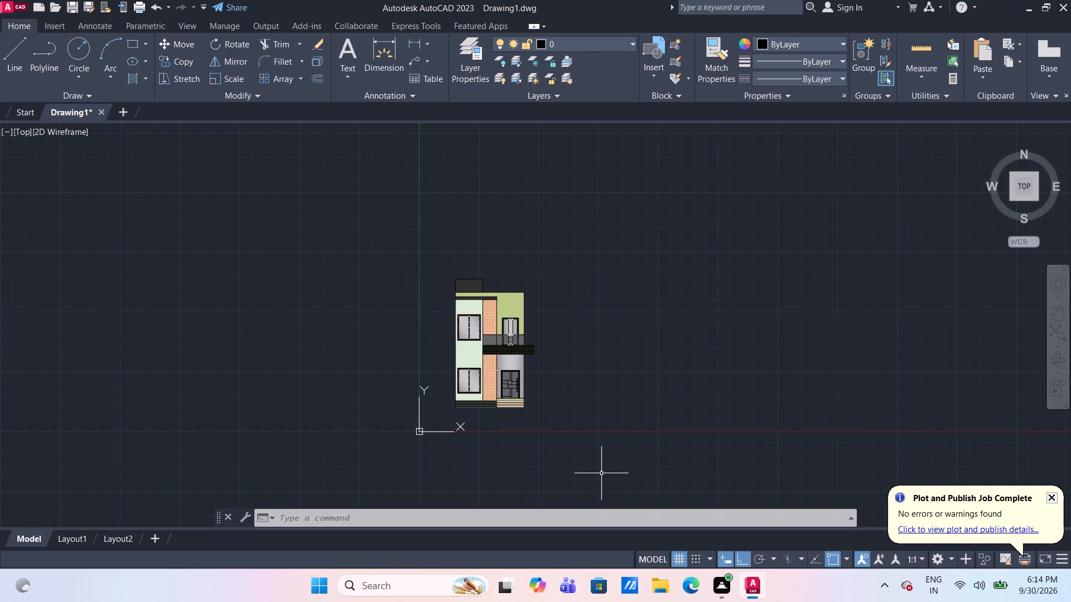
Save the drawing as 2 STOREY ELEVATION in the CAD DWG folder on the Desktop.
key("ctrl+s")
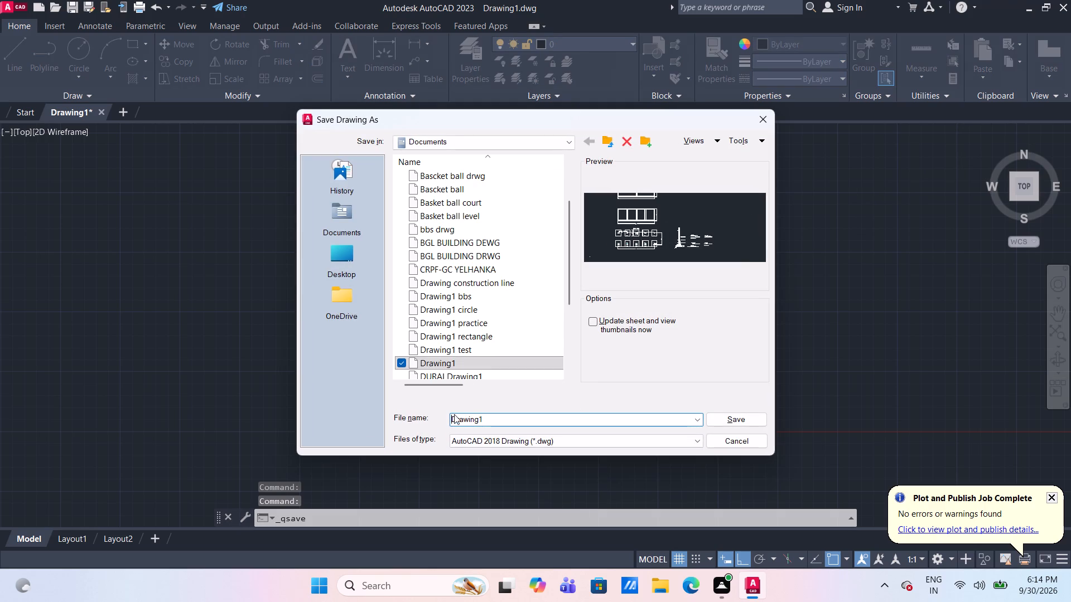
left_click(345, 245)
scroll(539, 215, "down", 1)
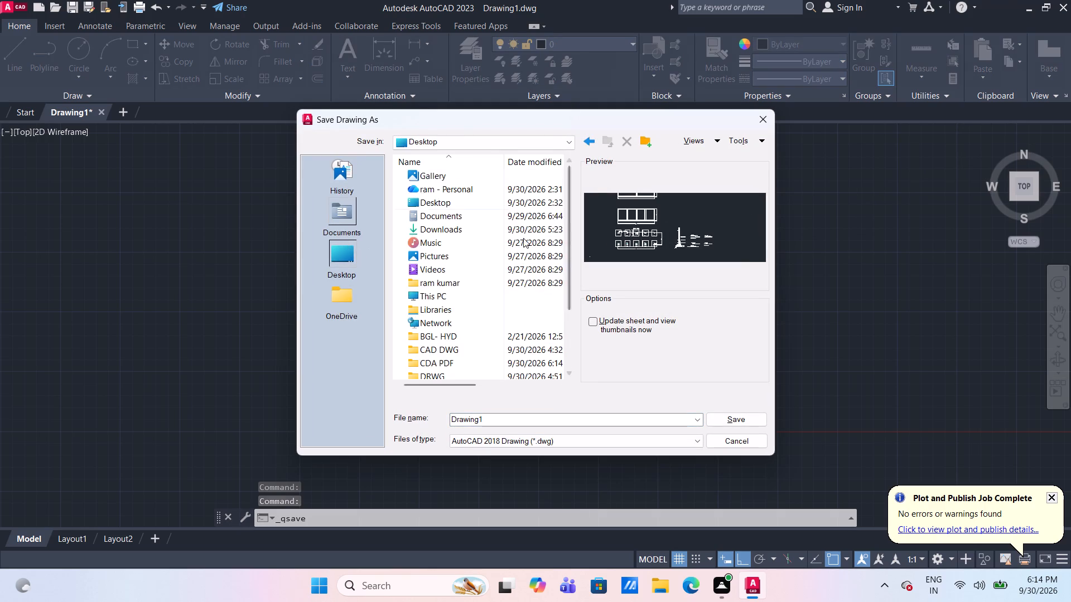
scroll(523, 238, "down", 2)
double_click(469, 265)
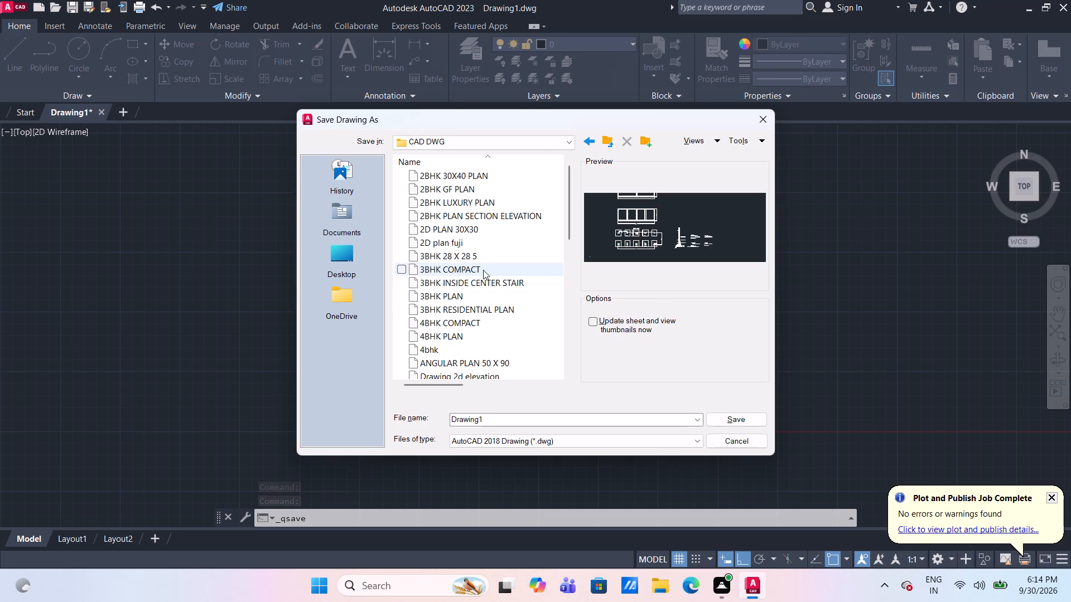
left_click(533, 419)
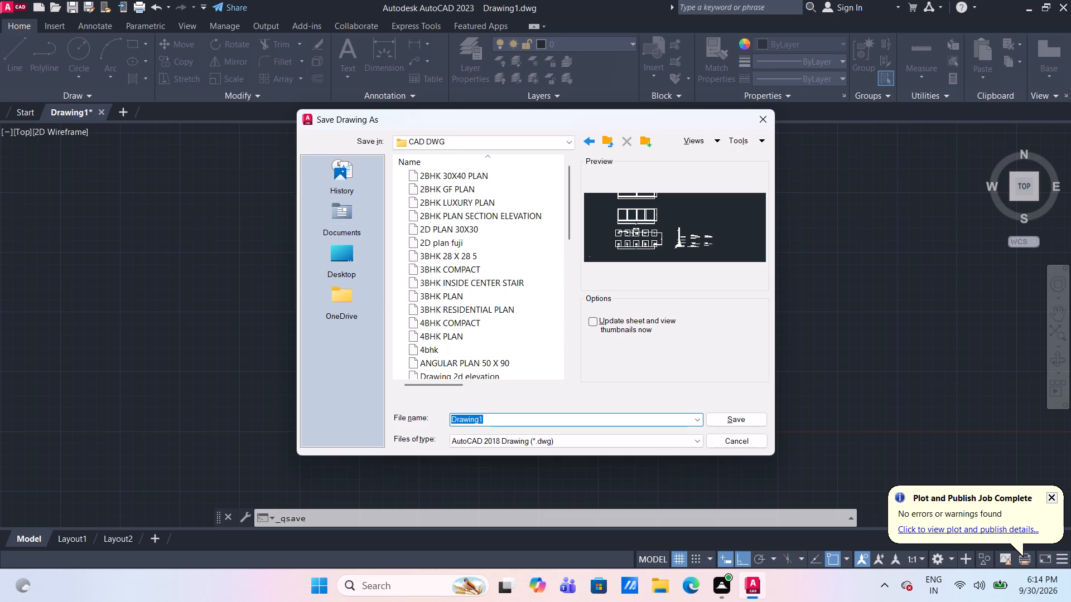
type("2")
key("space")
type("STOREY")
key("space")
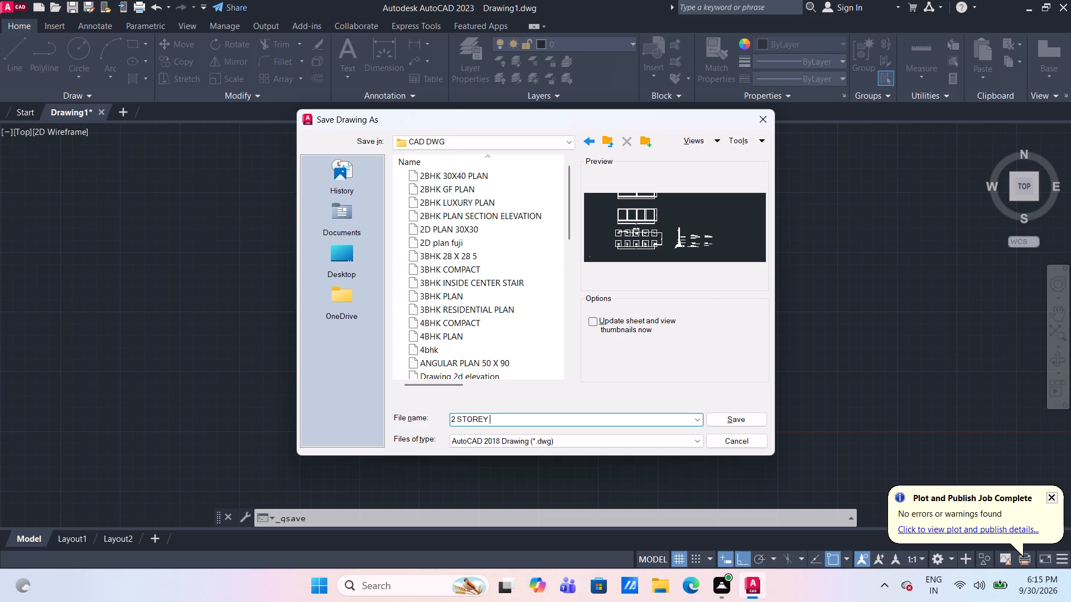
type("ELEVATION")
left_click(738, 419)
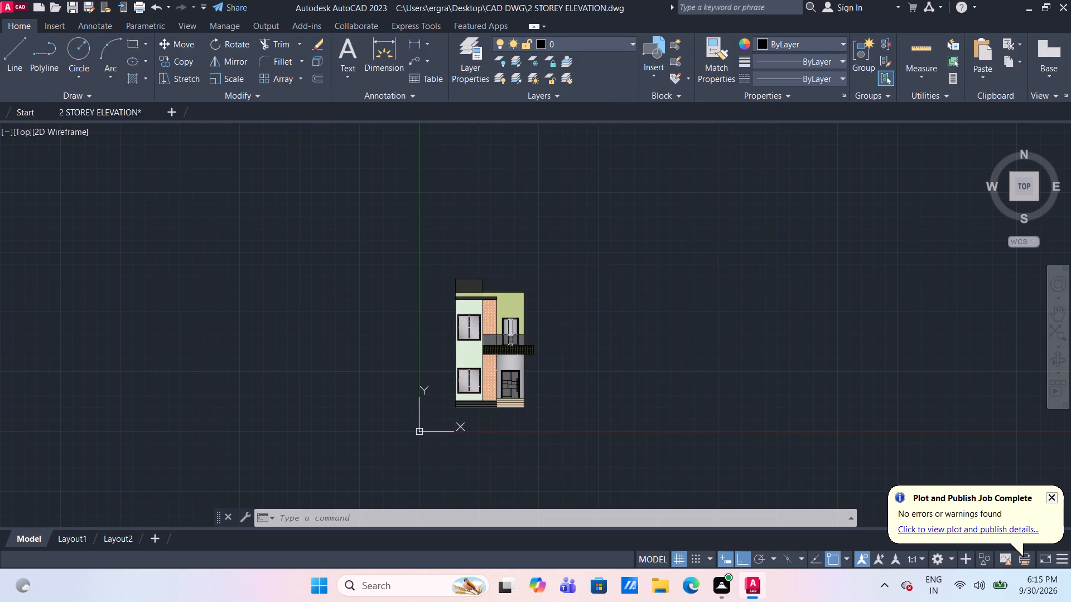